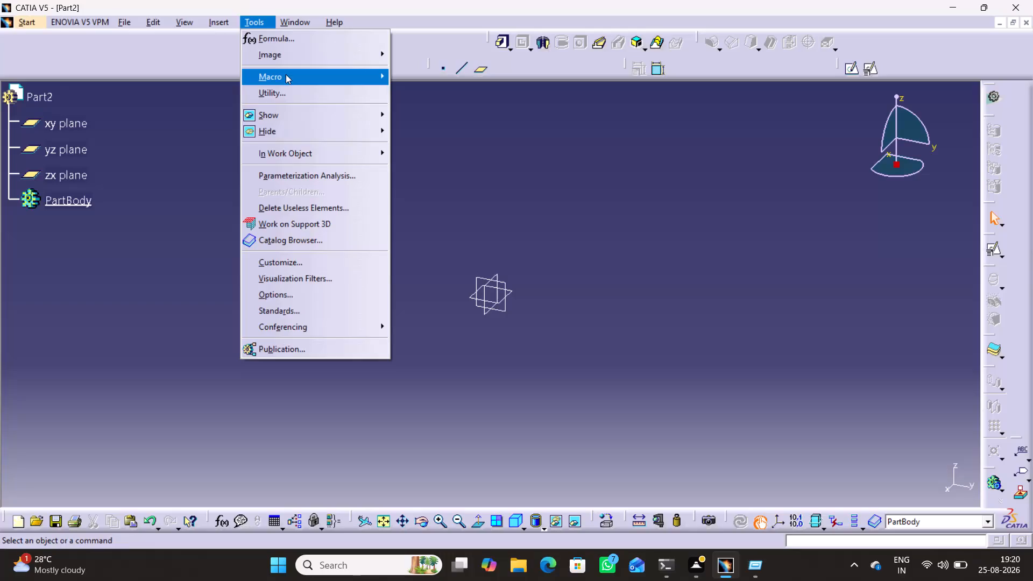
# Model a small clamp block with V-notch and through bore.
# Start recording the macro Macro5.catvbs with MS VBScript as its language.
pyautogui.click(419, 92)
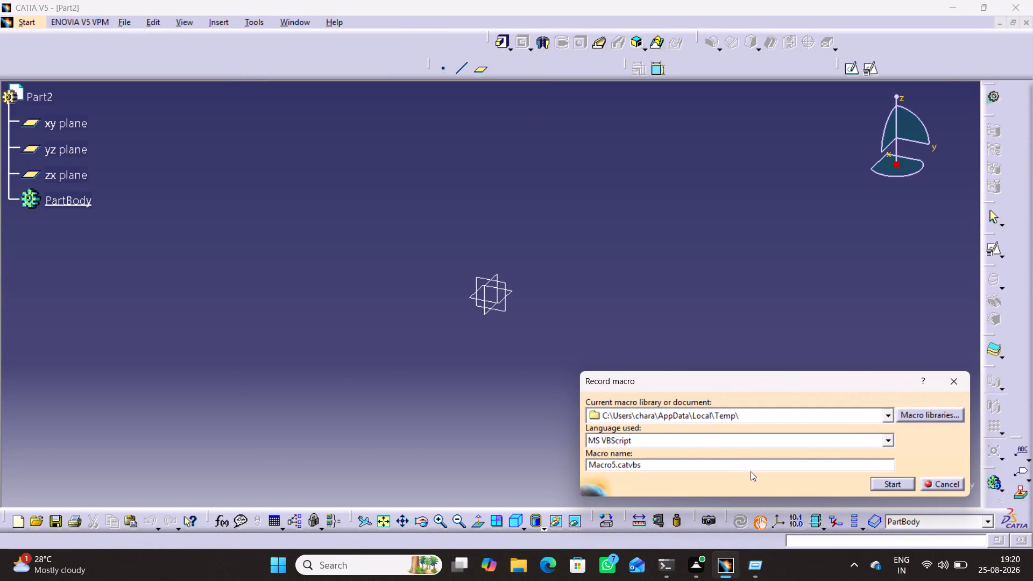
pyautogui.click(888, 439)
pyautogui.click(767, 444)
pyautogui.click(892, 483)
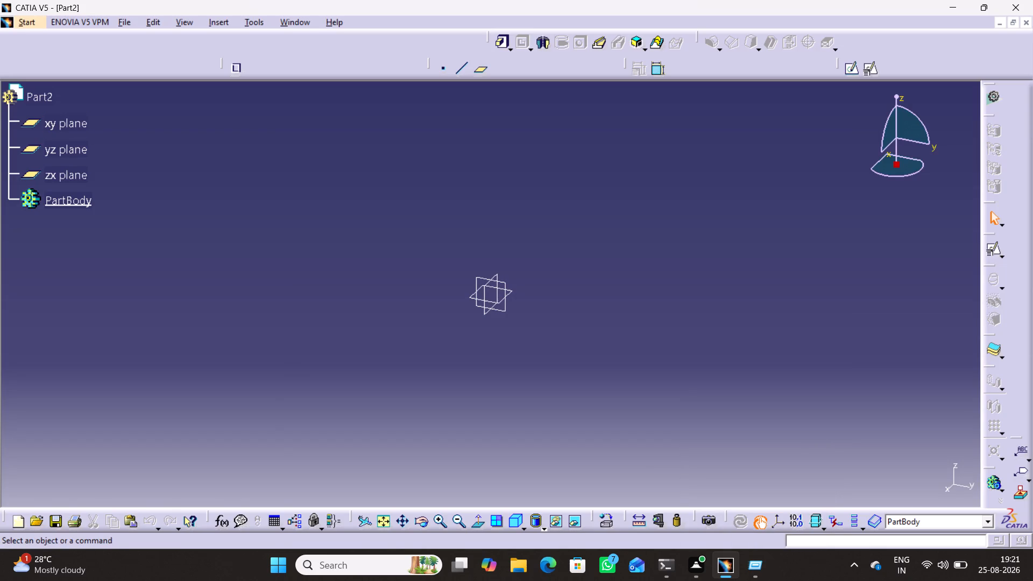
# Open the CATTemp folder in File Explorer to view its files, and close the window.
pyautogui.press('super+r')
pyautogui.press('Return')
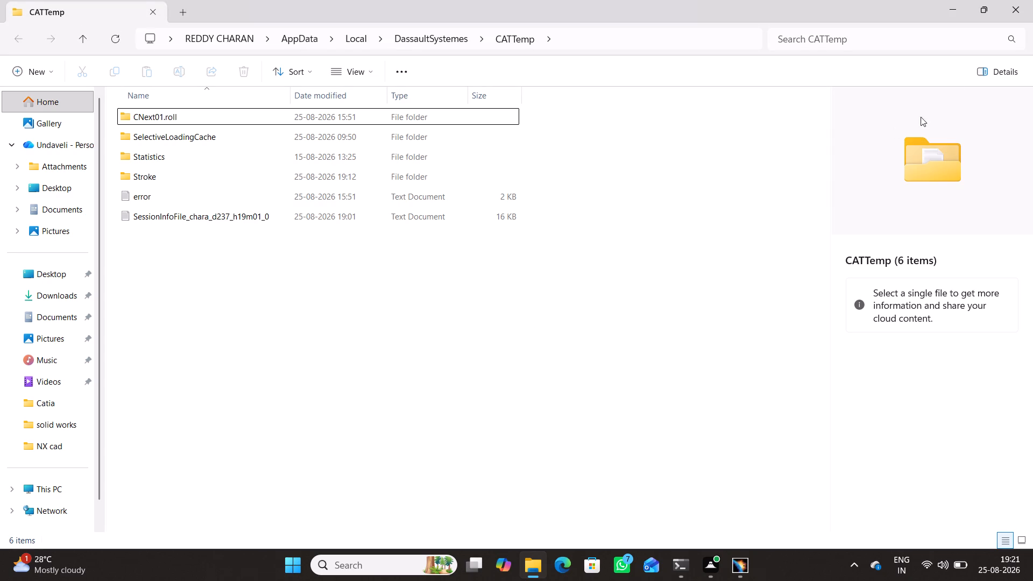
pyautogui.click(1013, 12)
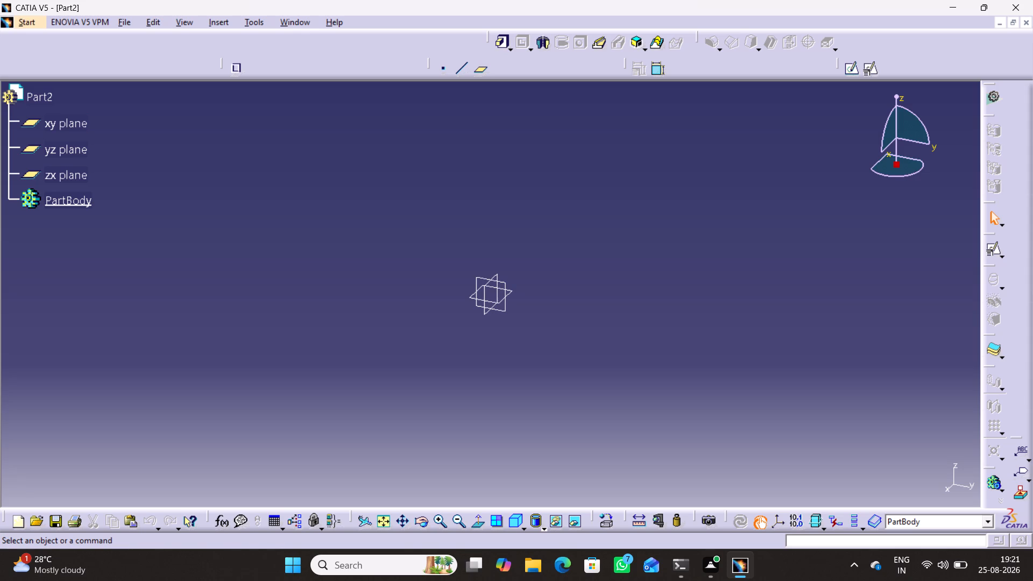
# Create a positioned sketch on the yz plane with implicit origin and orientation.
pyautogui.click(73, 151)
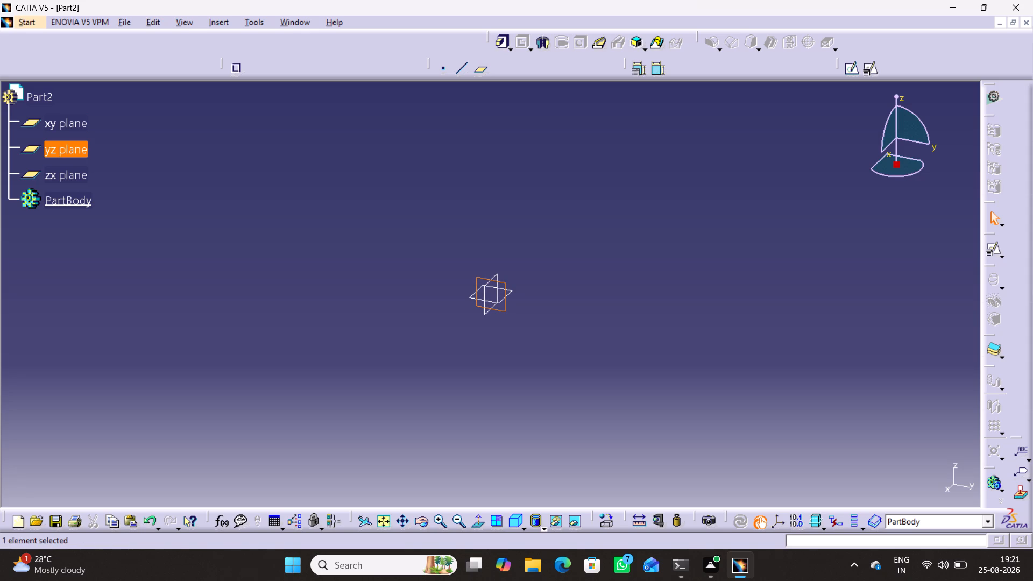
pyautogui.click(868, 71)
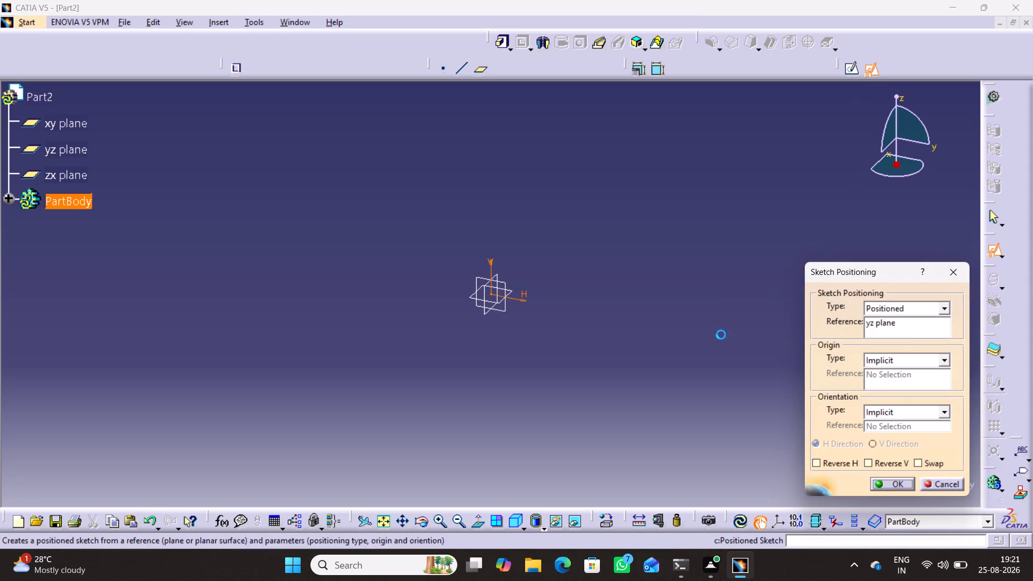
pyautogui.click(884, 481)
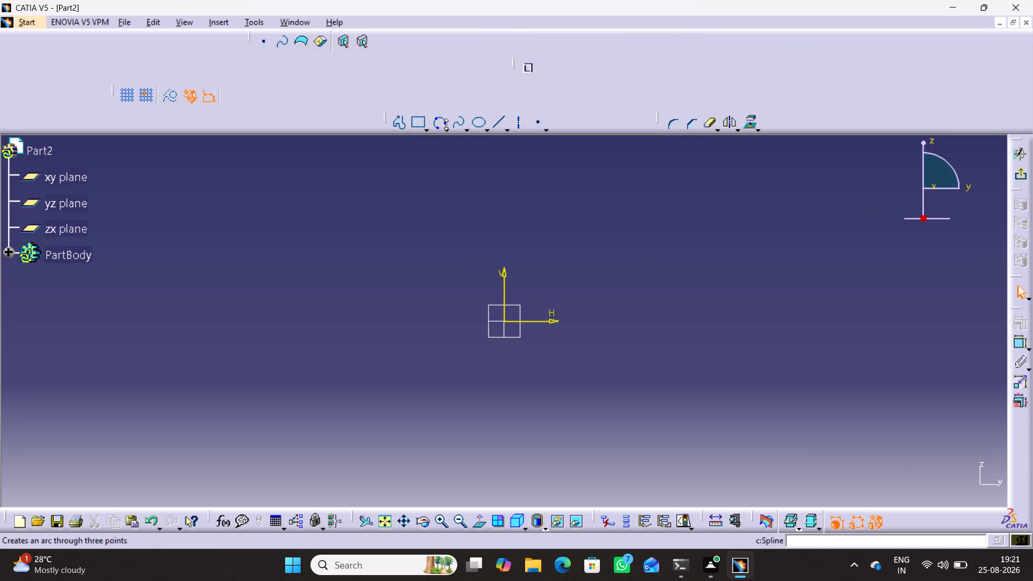
# Sketch two concentric circles of different sizes centred on the sketch origin.
pyautogui.click(446, 125)
pyautogui.click(460, 140)
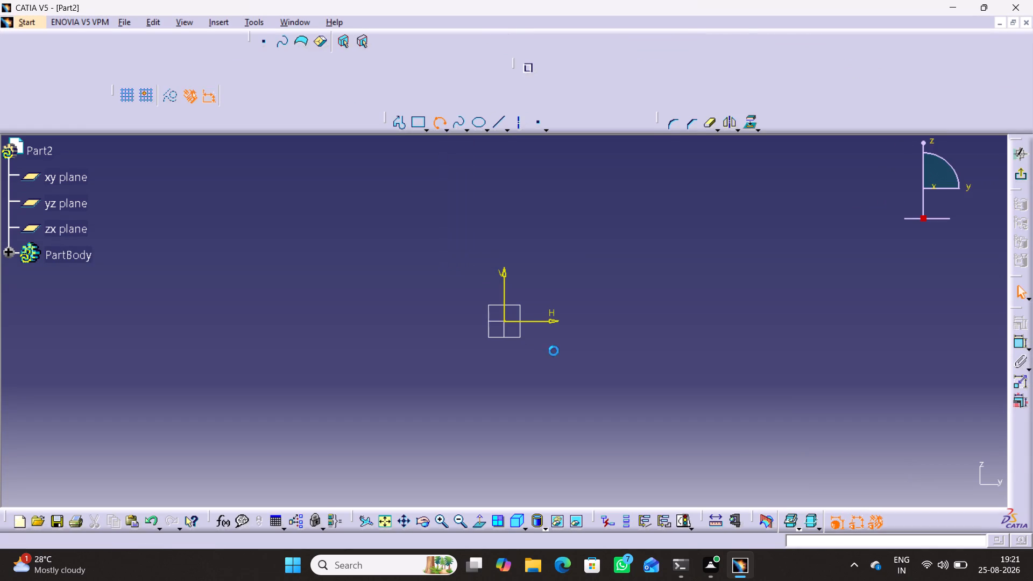
pyautogui.click(506, 319)
pyautogui.click(547, 381)
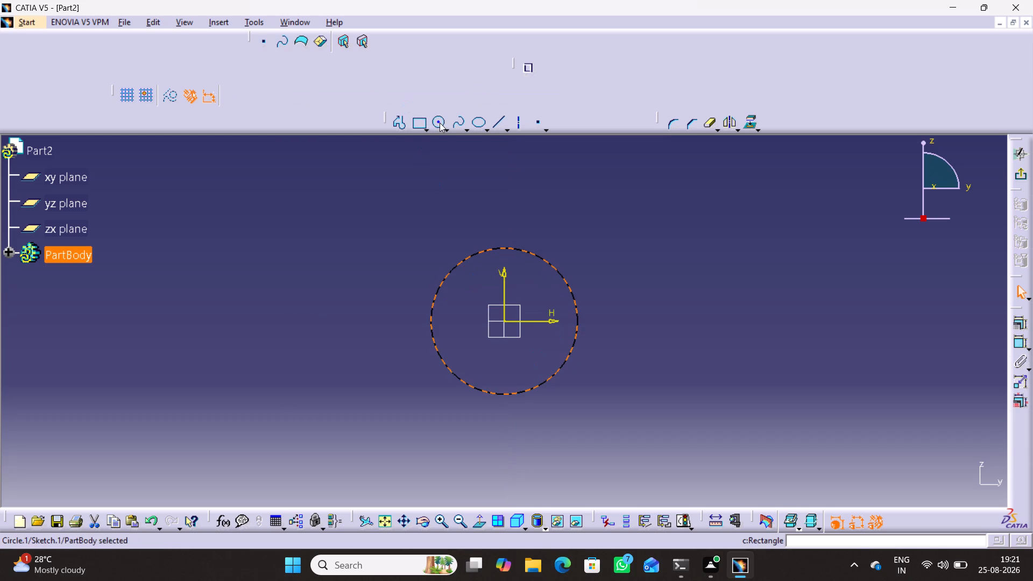
pyautogui.click(440, 123)
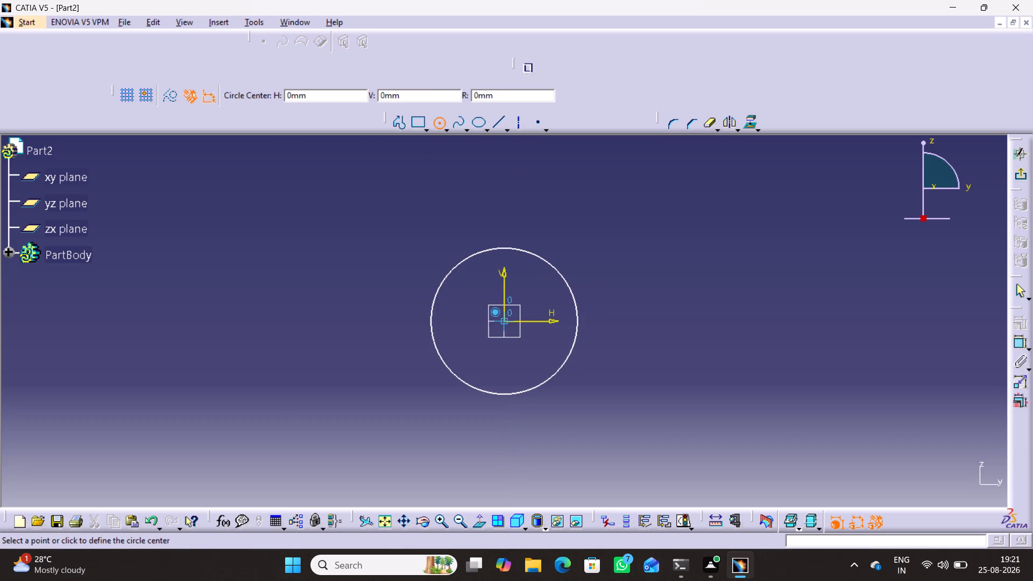
pyautogui.click(505, 320)
pyautogui.click(513, 359)
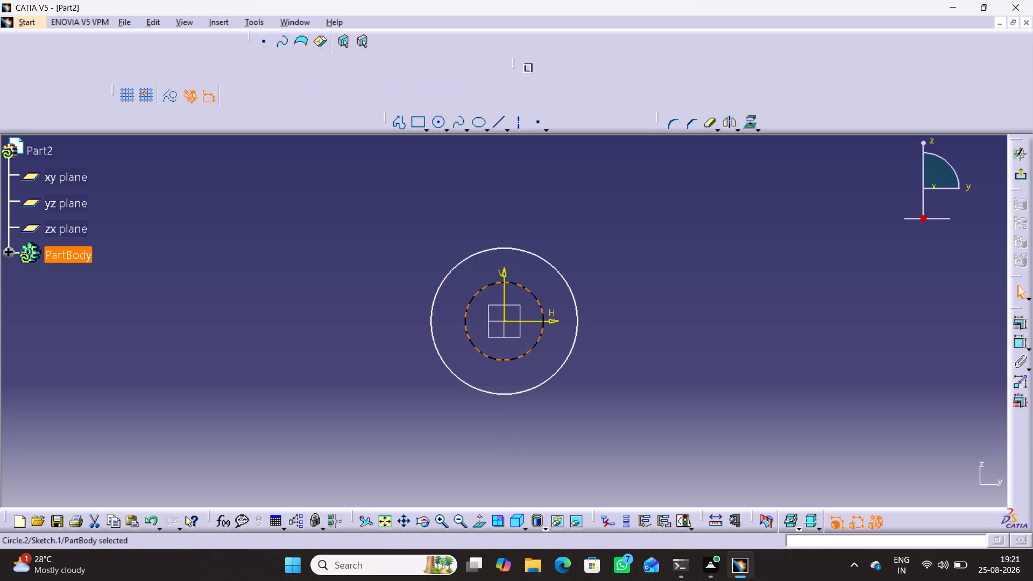
pyautogui.click(293, 195)
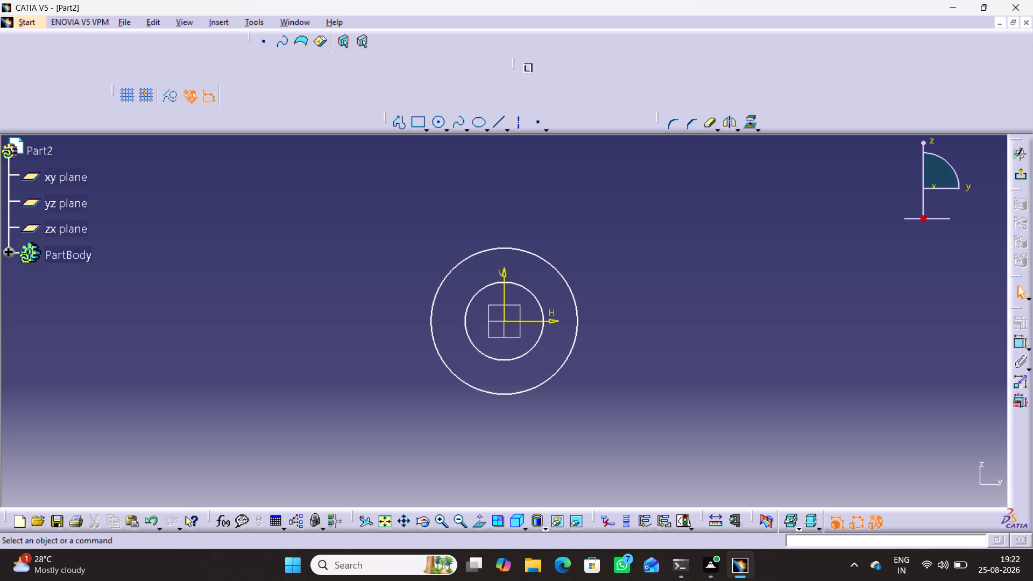
# Sketch an open profile above the circles, about 171 mm wide with 66 mm vertical sides and a slanted-sided recess in its top.
pyautogui.click(400, 122)
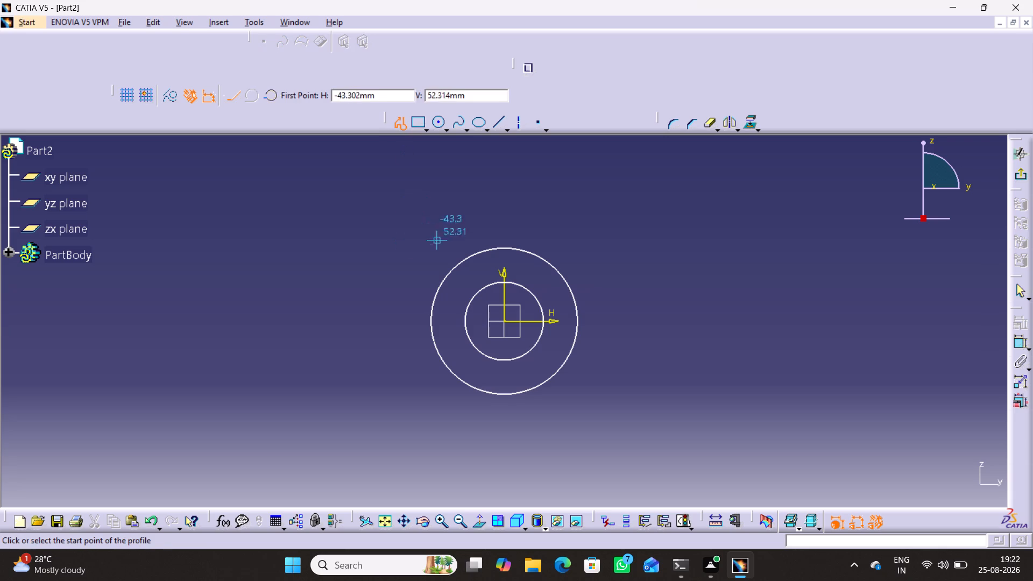
pyautogui.moveTo(641, 202); pyautogui.dragTo(610, 282, button='middle')
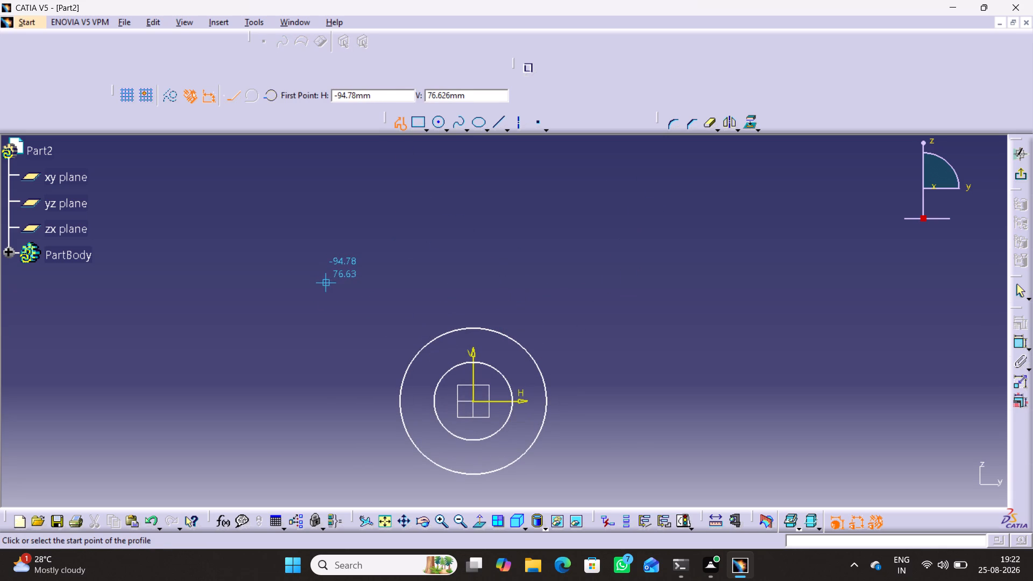
pyautogui.click(327, 284)
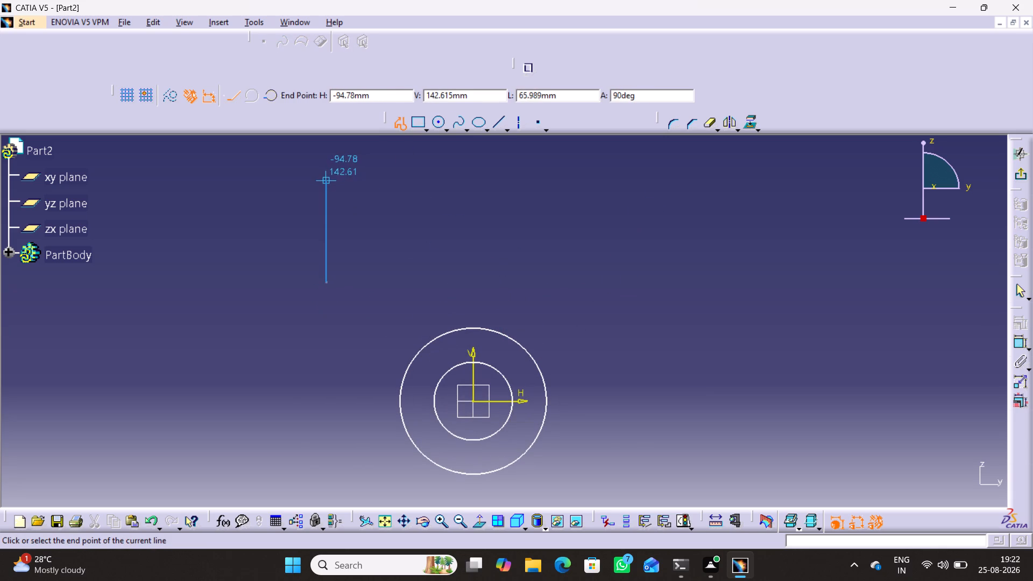
pyautogui.click(324, 181)
pyautogui.click(364, 181)
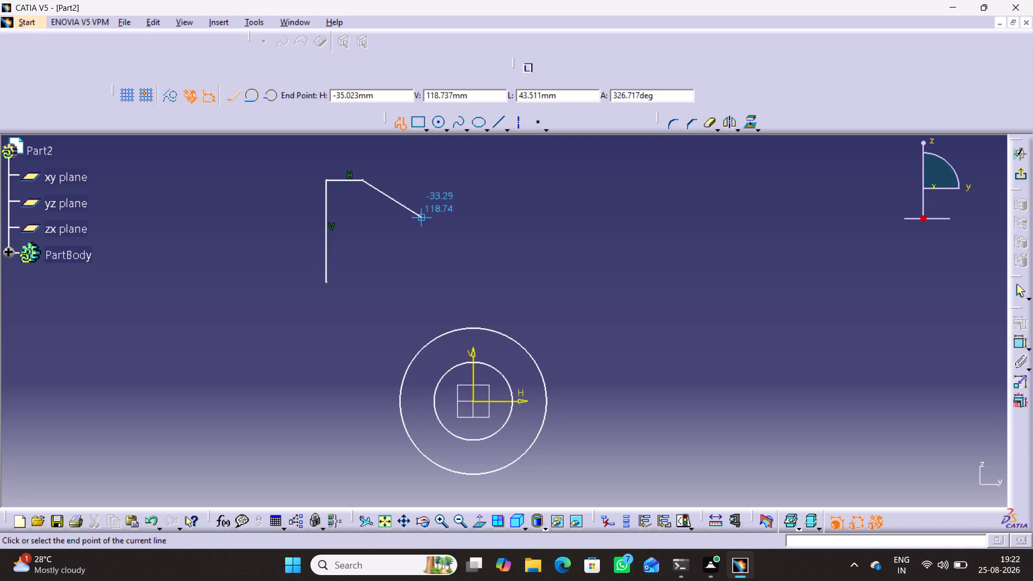
pyautogui.click(421, 218)
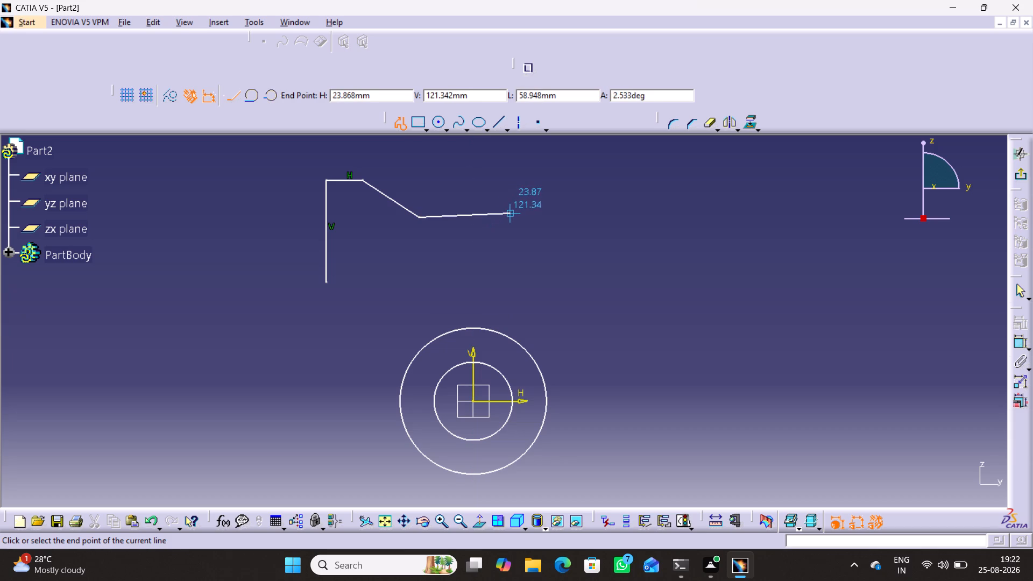
pyautogui.click(511, 217)
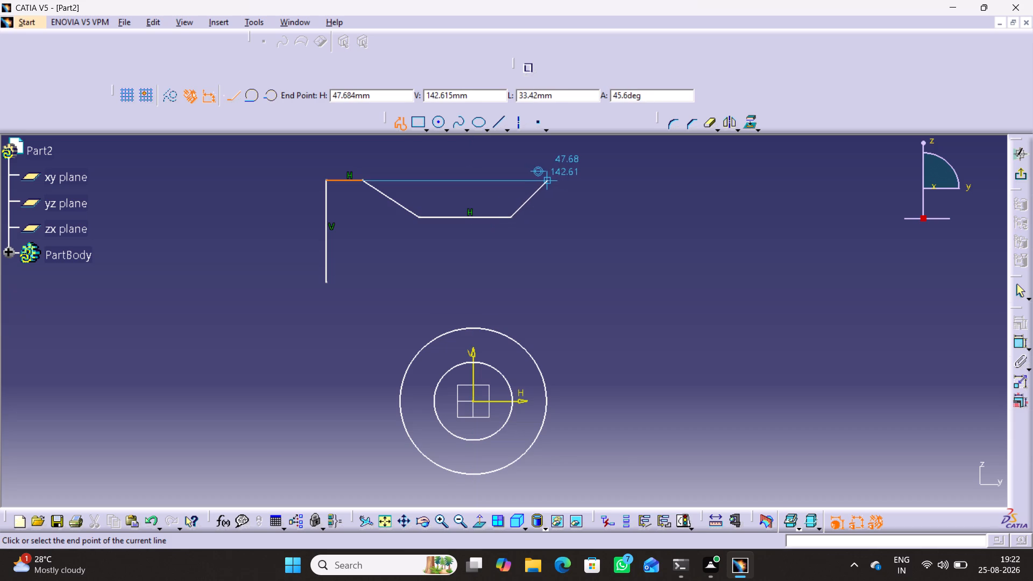
pyautogui.click(547, 179)
pyautogui.click(593, 179)
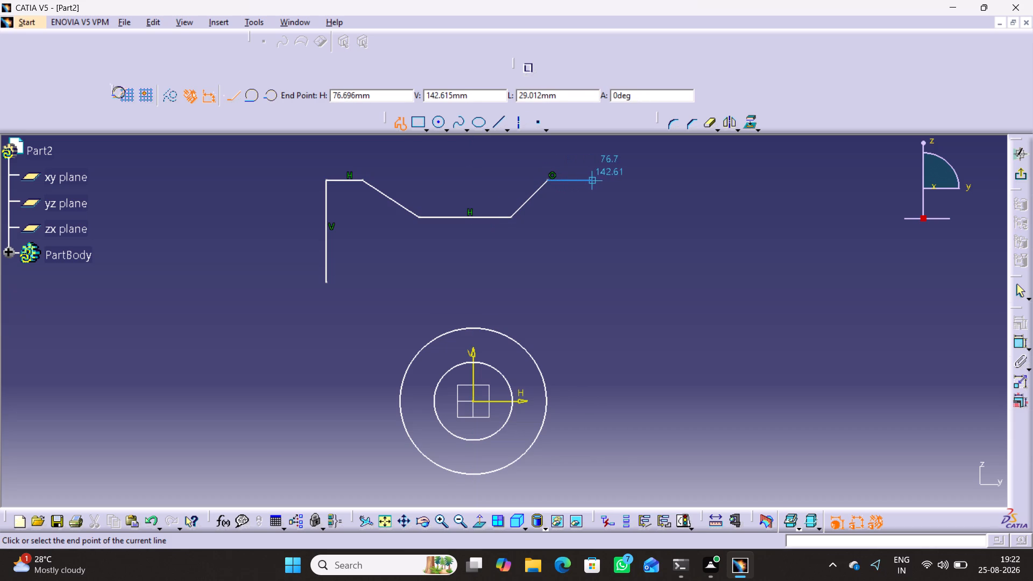
pyautogui.click(592, 286)
pyautogui.rightClick(684, 224)
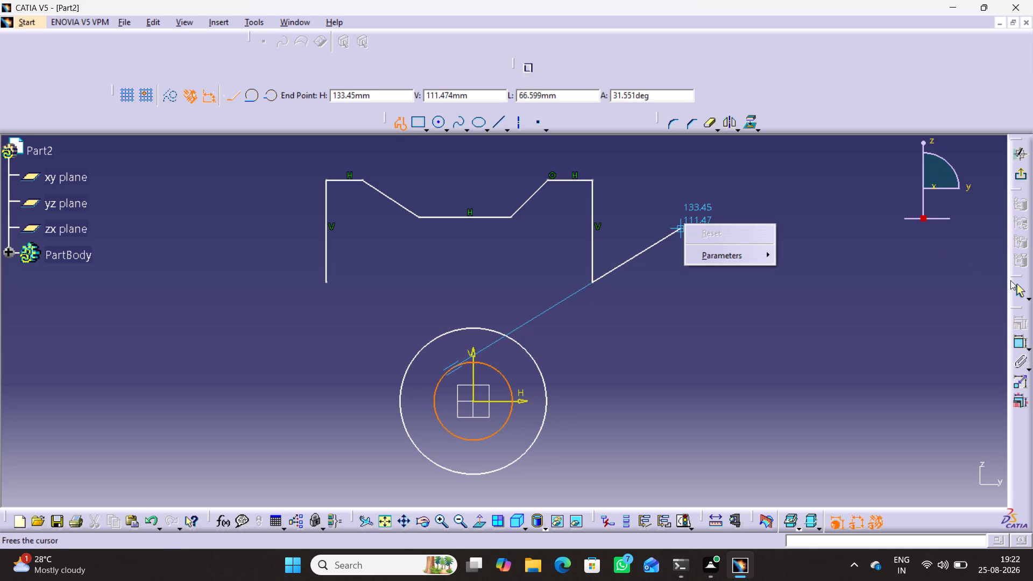
pyautogui.click(1016, 288)
pyautogui.click(695, 260)
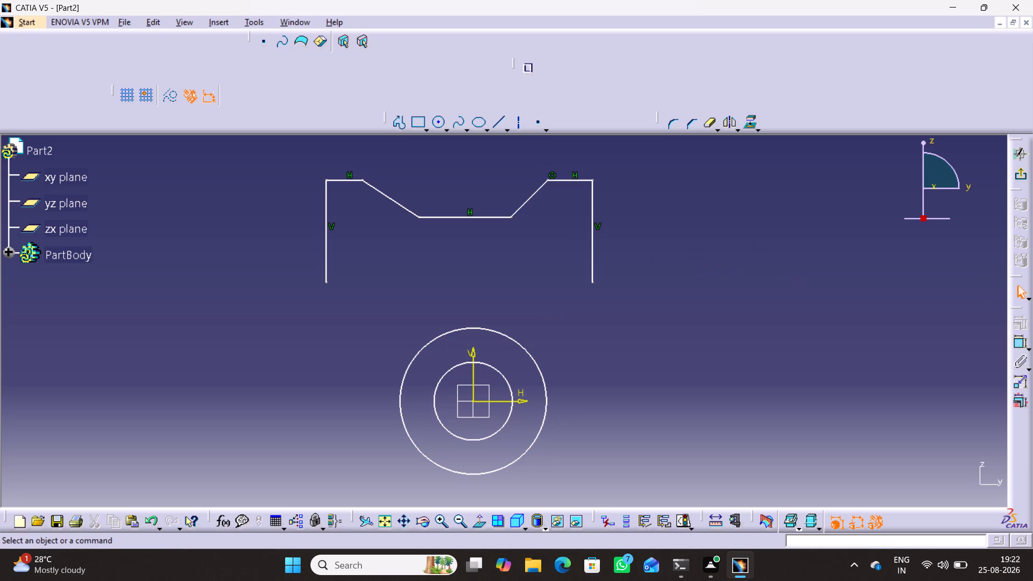
# Constrain the profile's two outer vertical lines as symmetric about the vertical axis.
pyautogui.moveTo(667, 401); pyautogui.dragTo(662, 221, button='right')
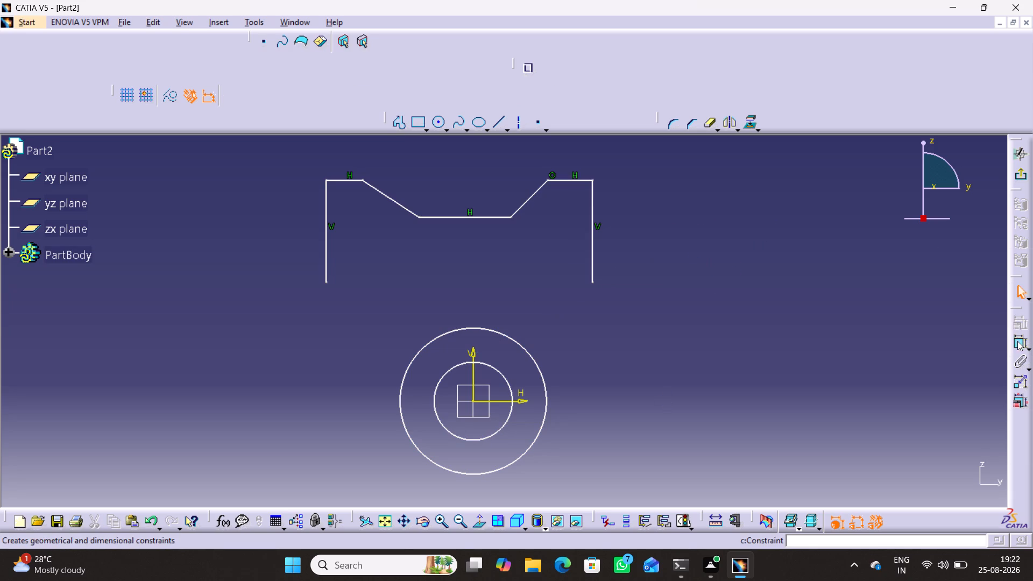
pyautogui.doubleClick(1017, 341)
pyautogui.click(591, 244)
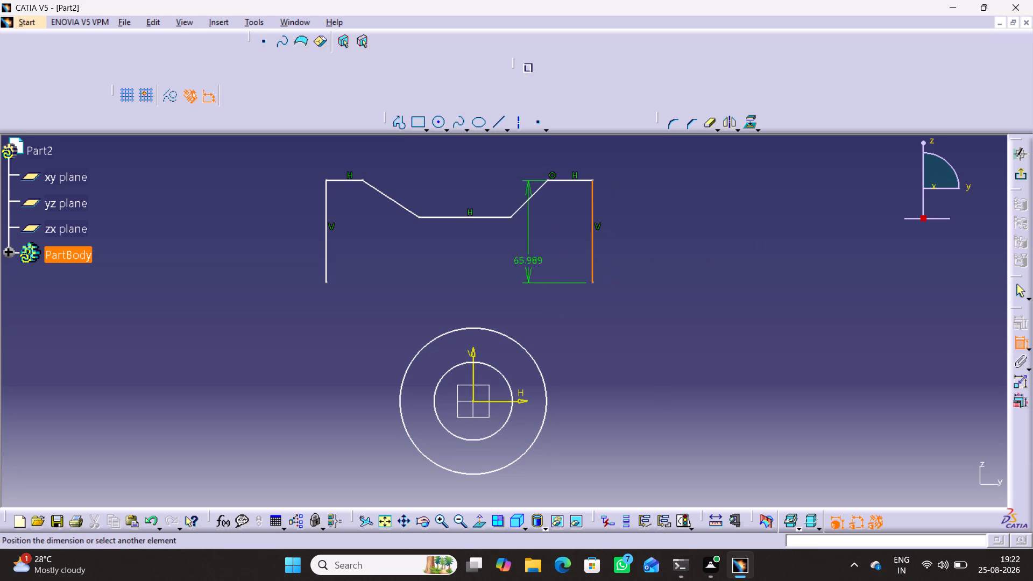
pyautogui.click(324, 250)
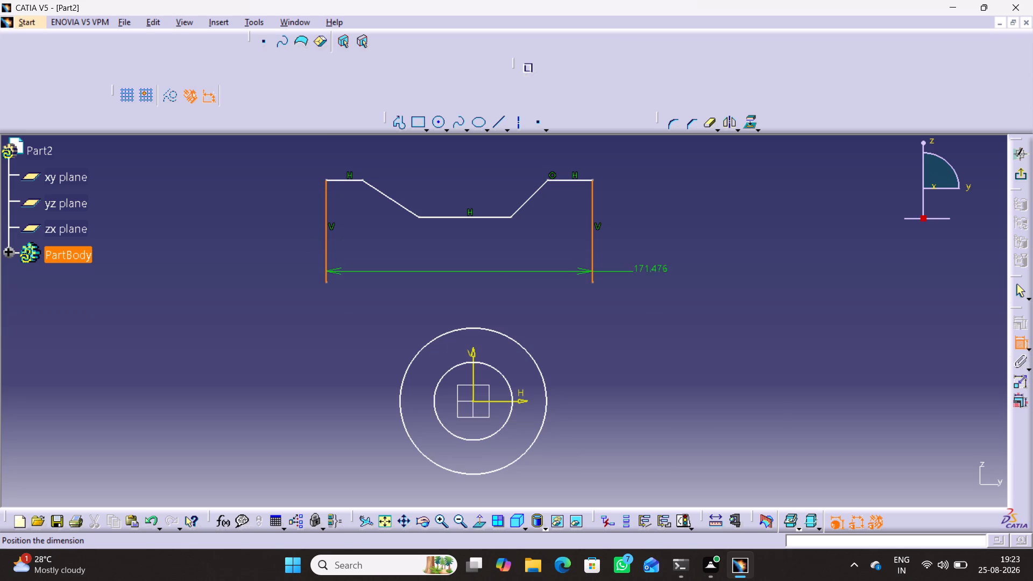
pyautogui.rightClick(653, 268)
pyautogui.click(698, 396)
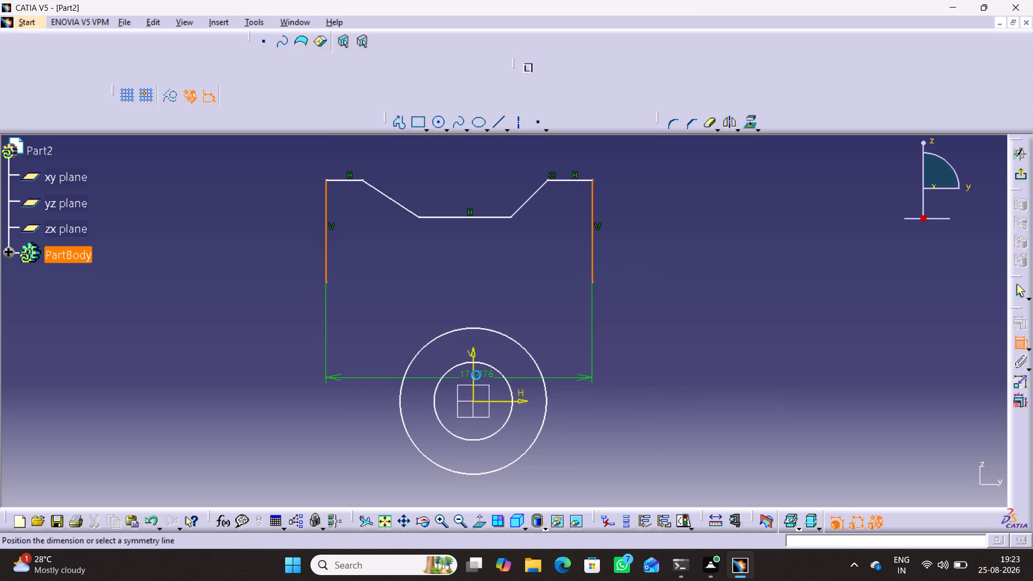
pyautogui.click(475, 371)
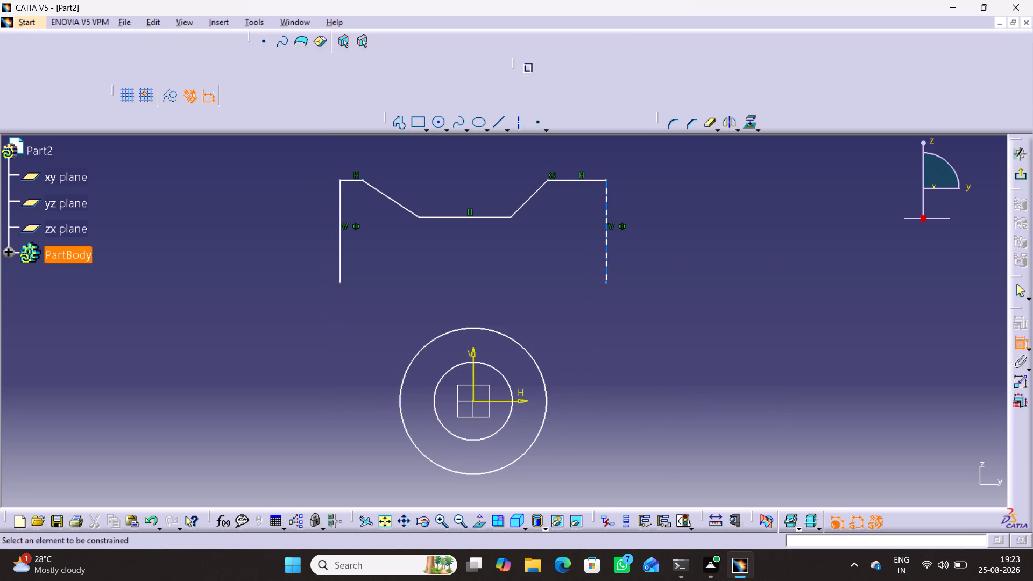
# Constrain the two slanted lines of the recess as symmetric about the vertical axis.
pyautogui.click(525, 201)
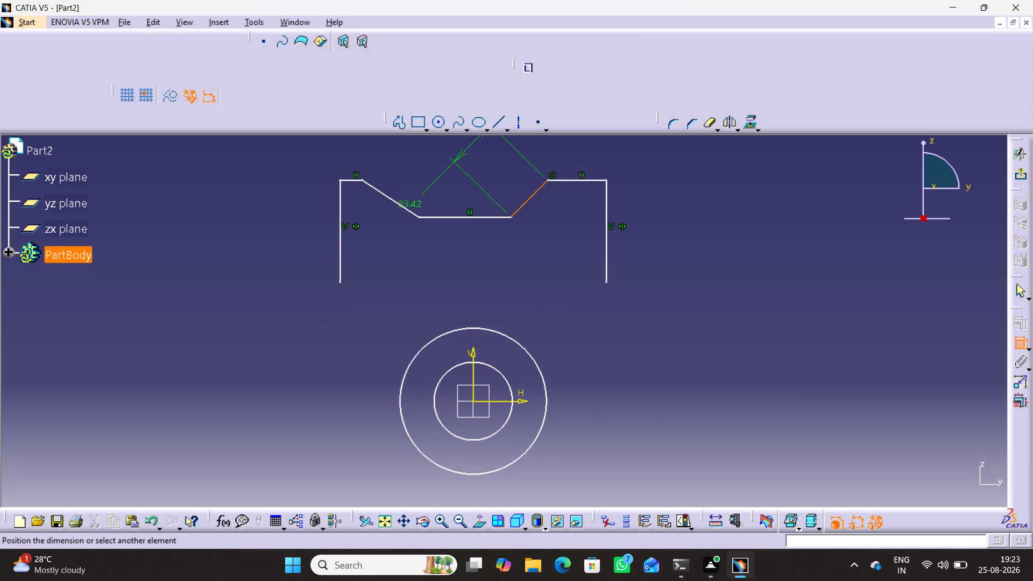
pyautogui.click(399, 202)
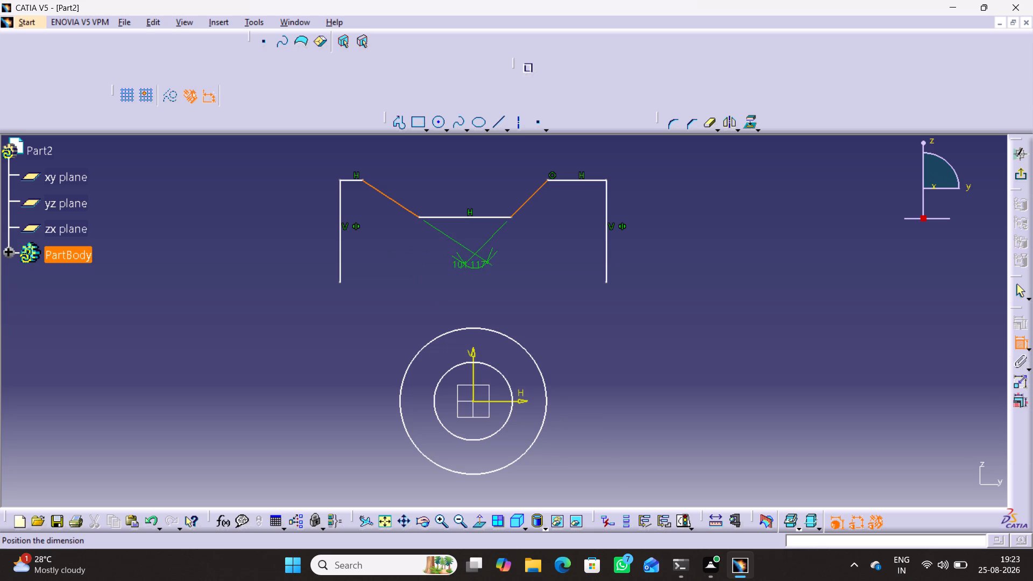
pyautogui.rightClick(476, 282)
pyautogui.click(549, 389)
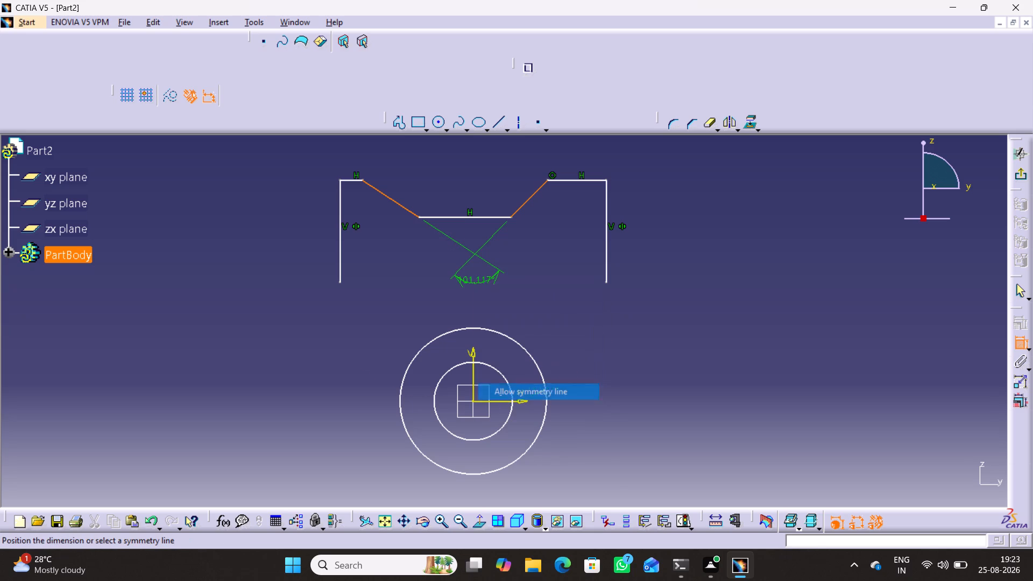
pyautogui.click(475, 355)
pyautogui.click(537, 251)
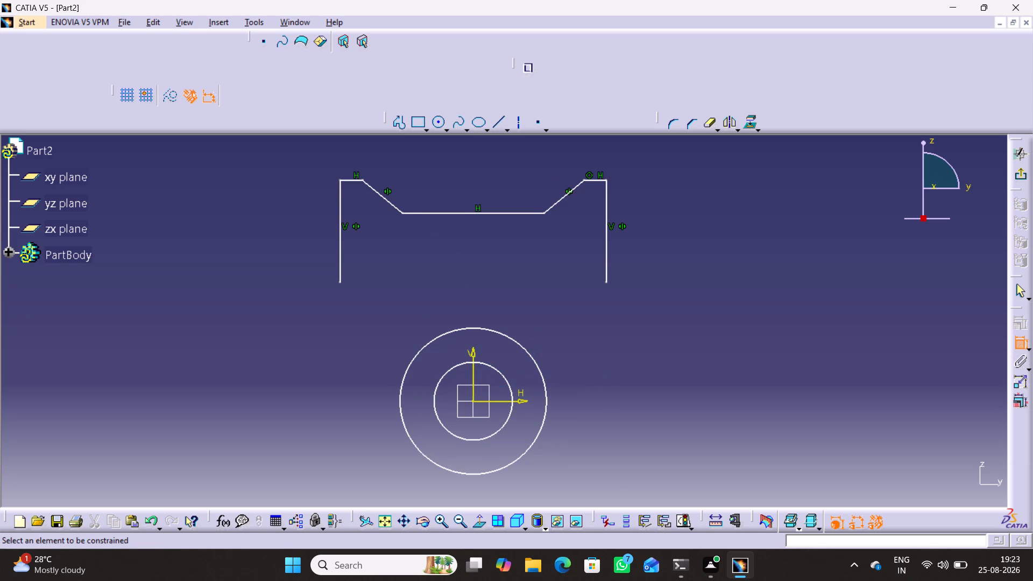
# Dimension the angle between the recess's two slanted lines and set it to 100 degrees.
pyautogui.click(392, 205)
pyautogui.click(555, 202)
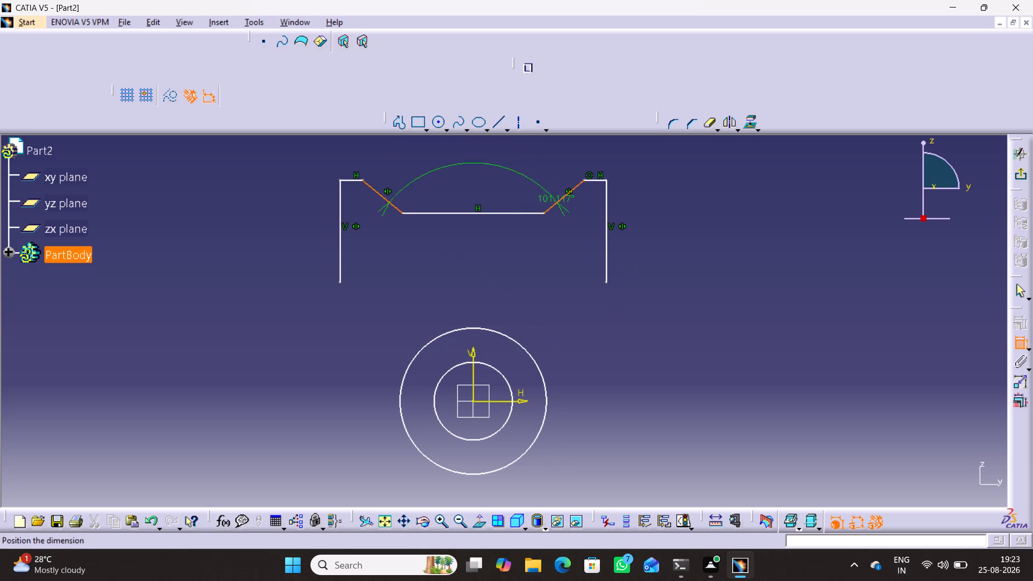
pyautogui.click(472, 175)
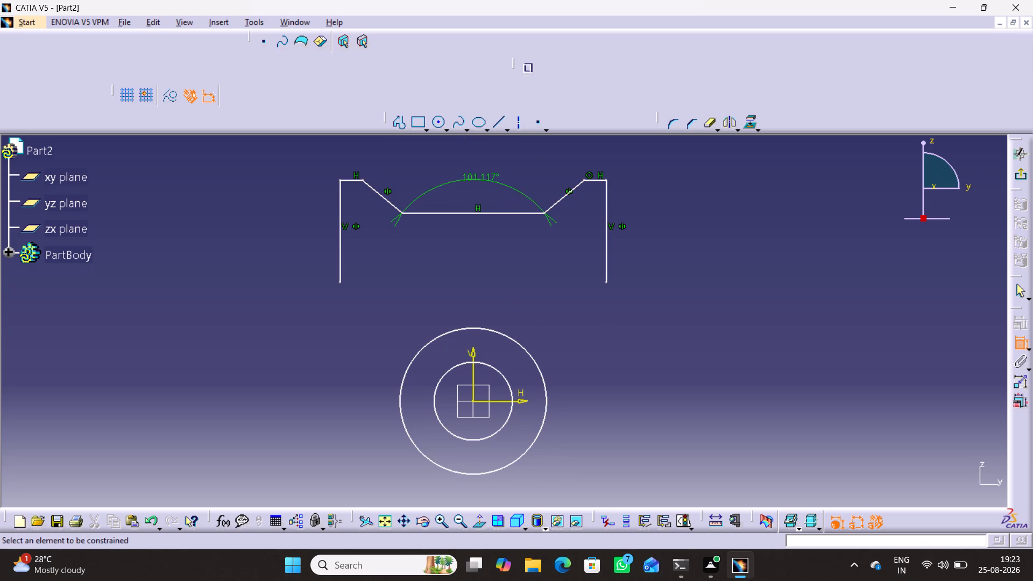
pyautogui.doubleClick(475, 175)
pyautogui.write('100')
pyautogui.press('Return')
pyautogui.click(645, 299)
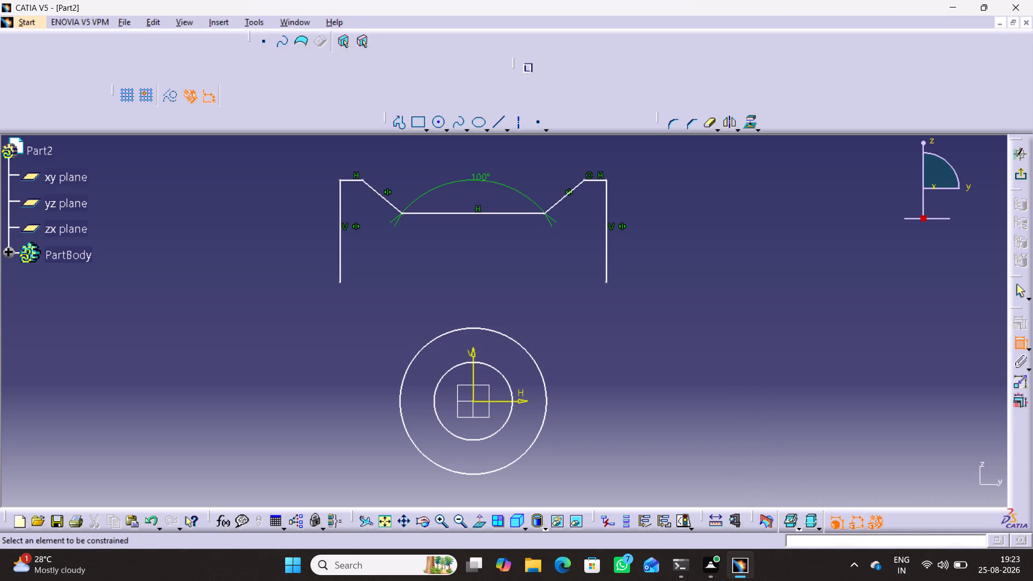
# Dimension the recess's depth between its bottom line and the left top line, and set it to 20 mm.
pyautogui.click(454, 215)
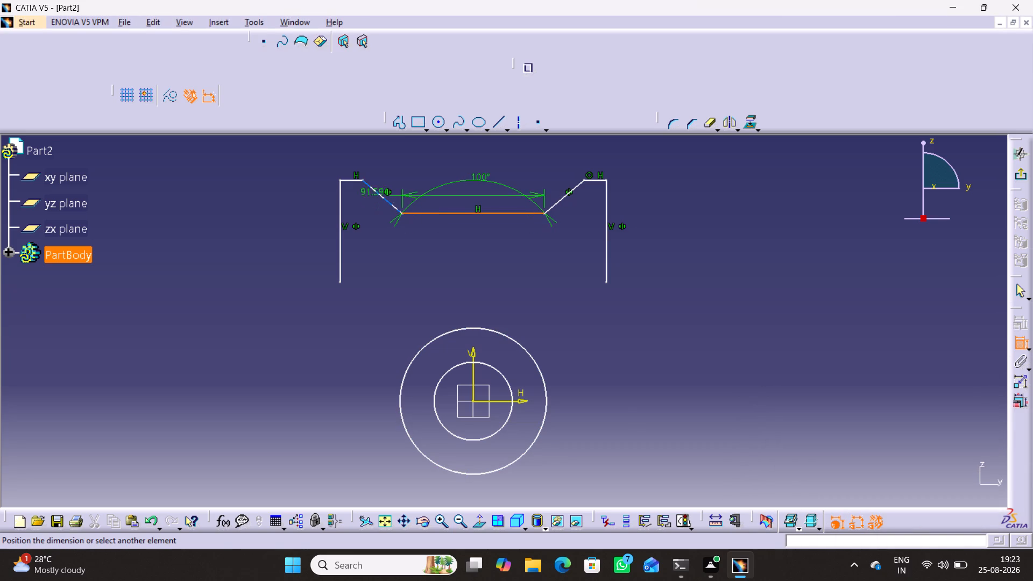
pyautogui.click(356, 181)
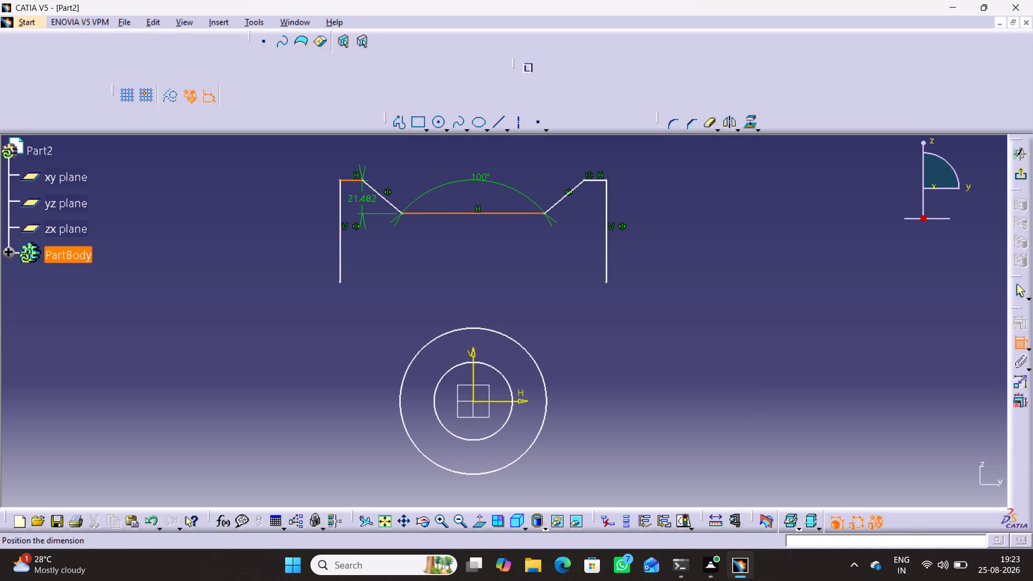
pyautogui.click(363, 201)
pyautogui.doubleClick(358, 196)
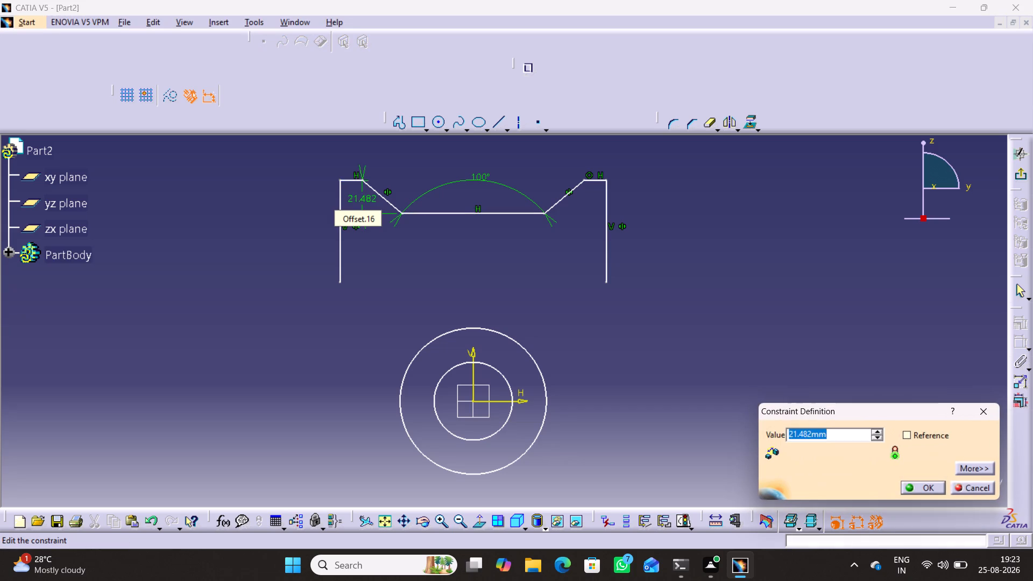
pyautogui.write('20')
pyautogui.press('Return')
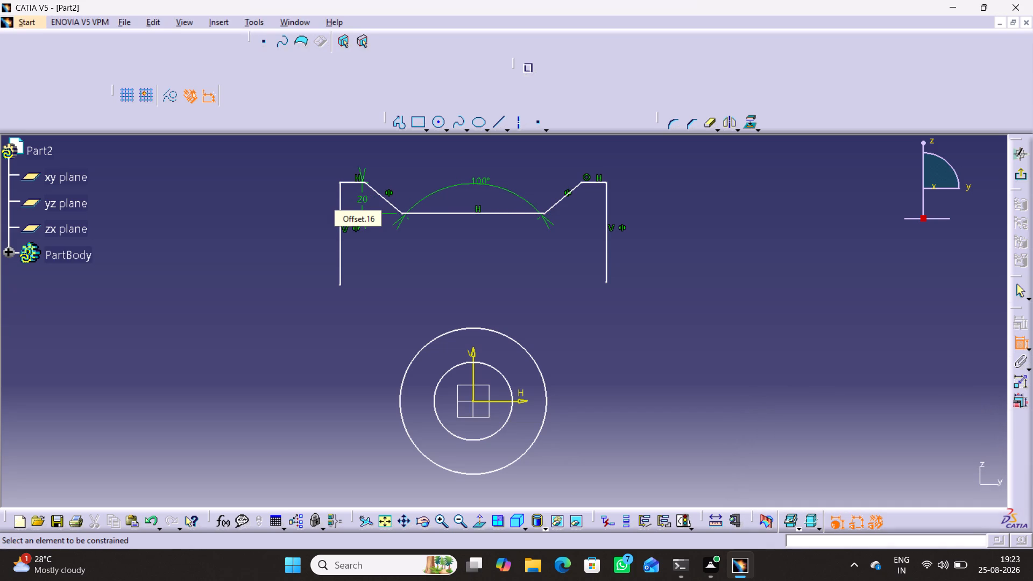
pyautogui.click(682, 287)
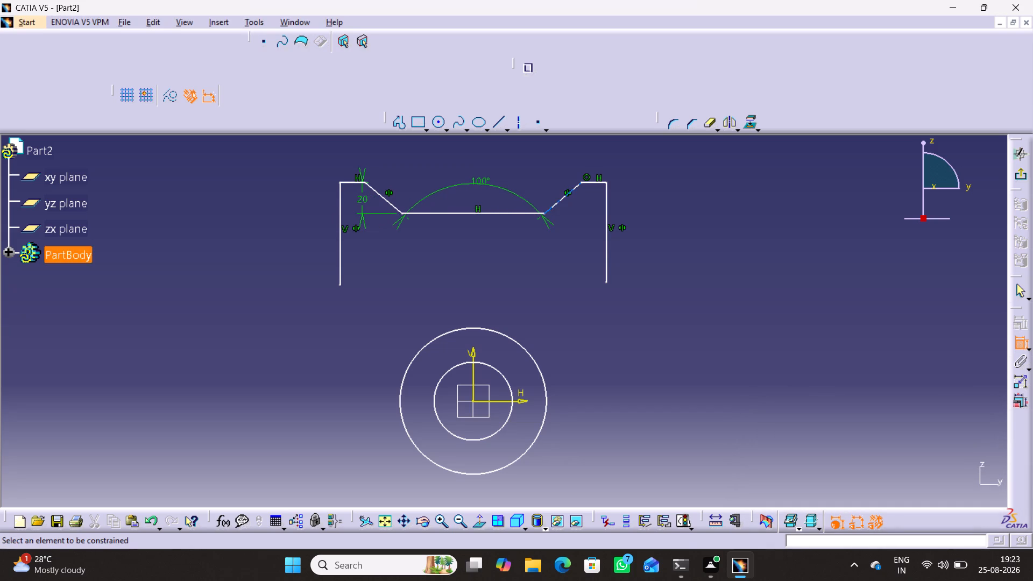
# Dimension the length of the profile's left top horizontal line and set it to 10 mm.
pyautogui.click(349, 181)
pyautogui.click(358, 157)
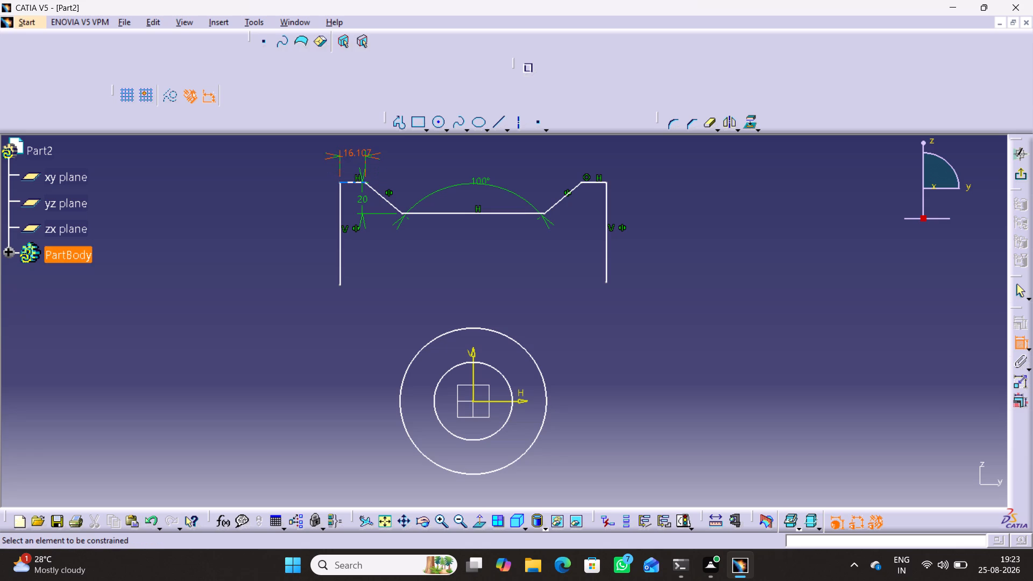
pyautogui.doubleClick(353, 152)
pyautogui.write('10')
pyautogui.press('Return')
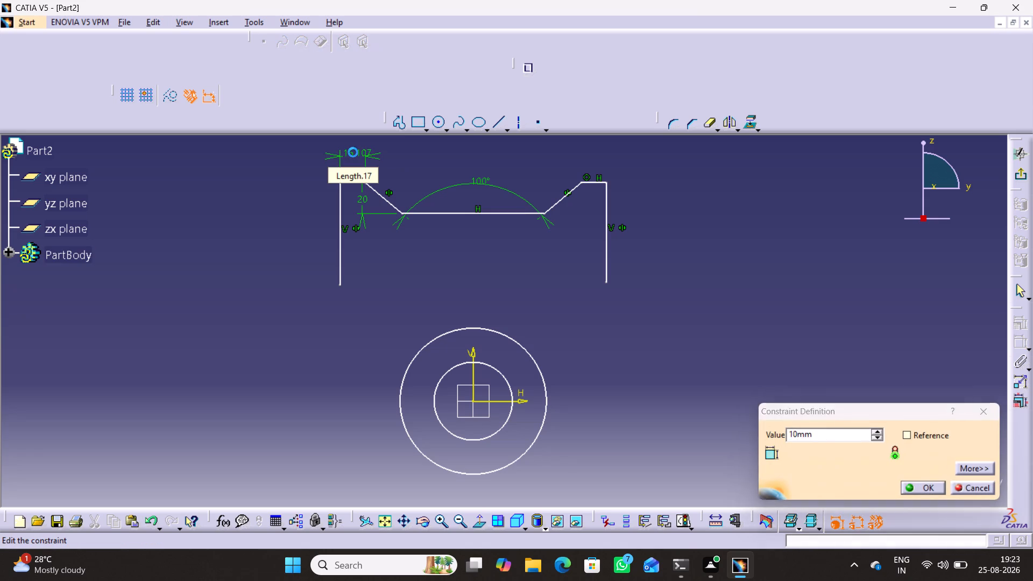
pyautogui.click(226, 252)
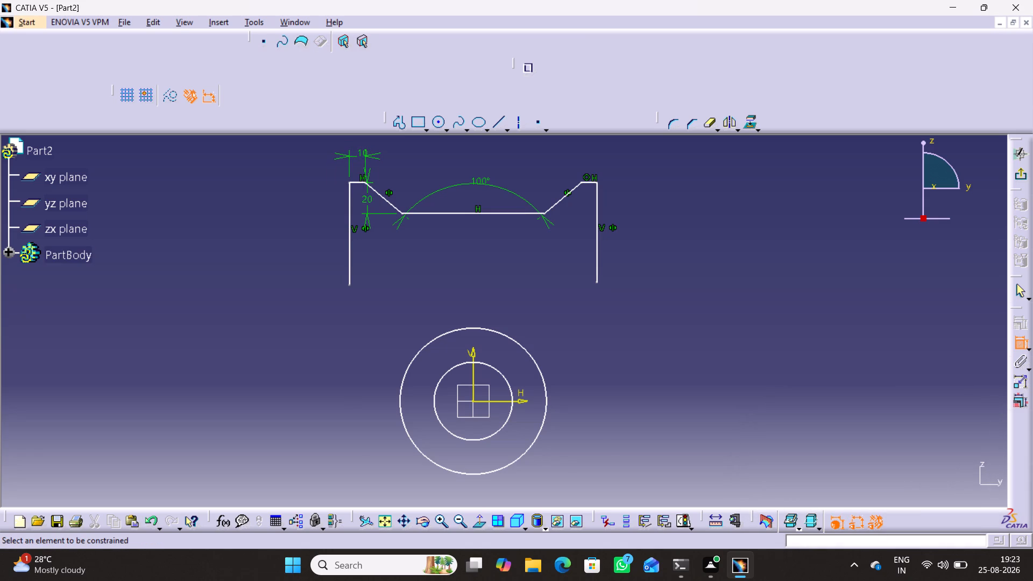
# Dimension the overall width between the profile's two outer vertical lines and set it to 70 mm.
pyautogui.click(348, 242)
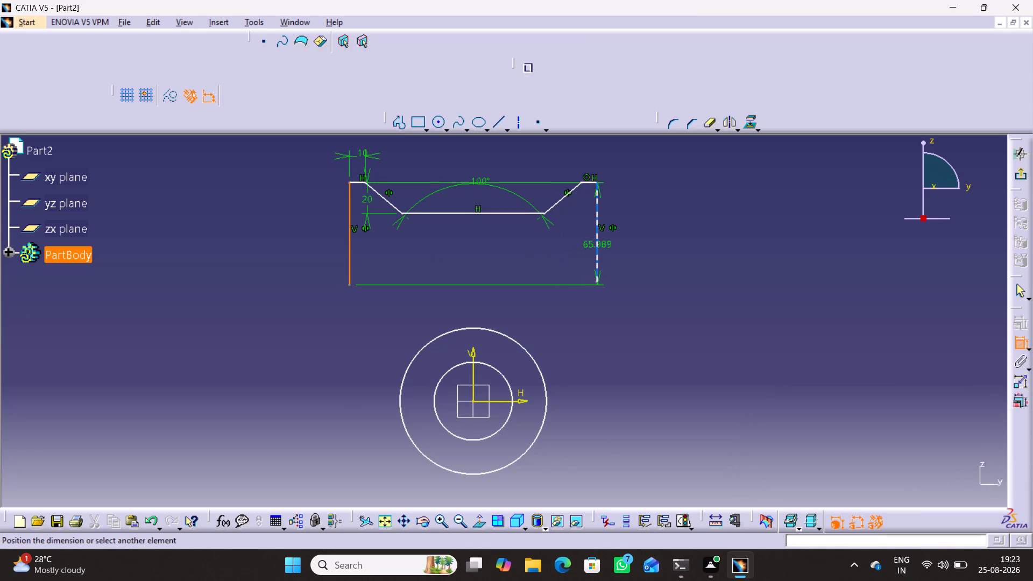
pyautogui.click(598, 246)
pyautogui.moveTo(451, 157); pyautogui.dragTo(444, 210, button='middle')
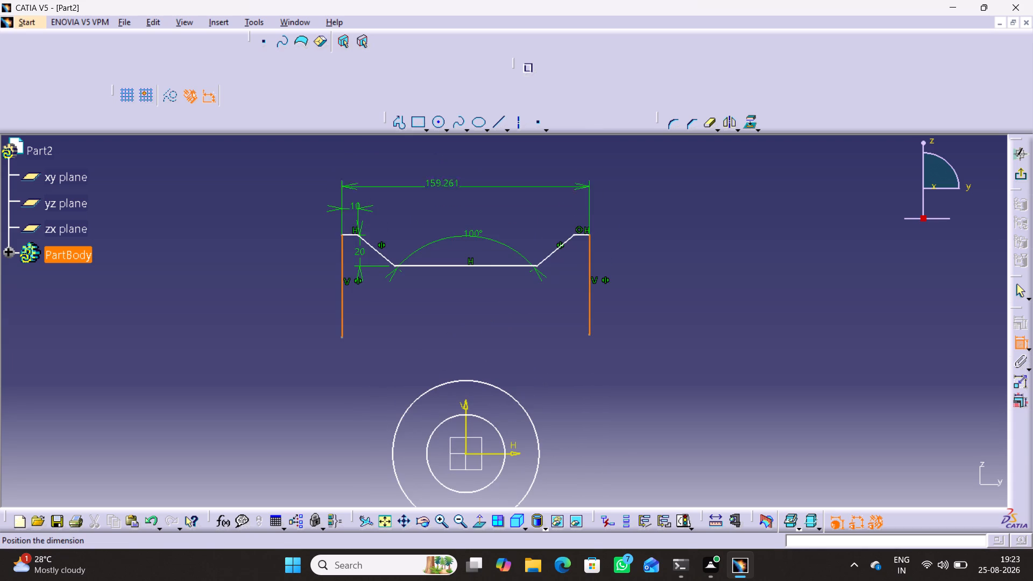
pyautogui.click(455, 168)
pyautogui.doubleClick(448, 165)
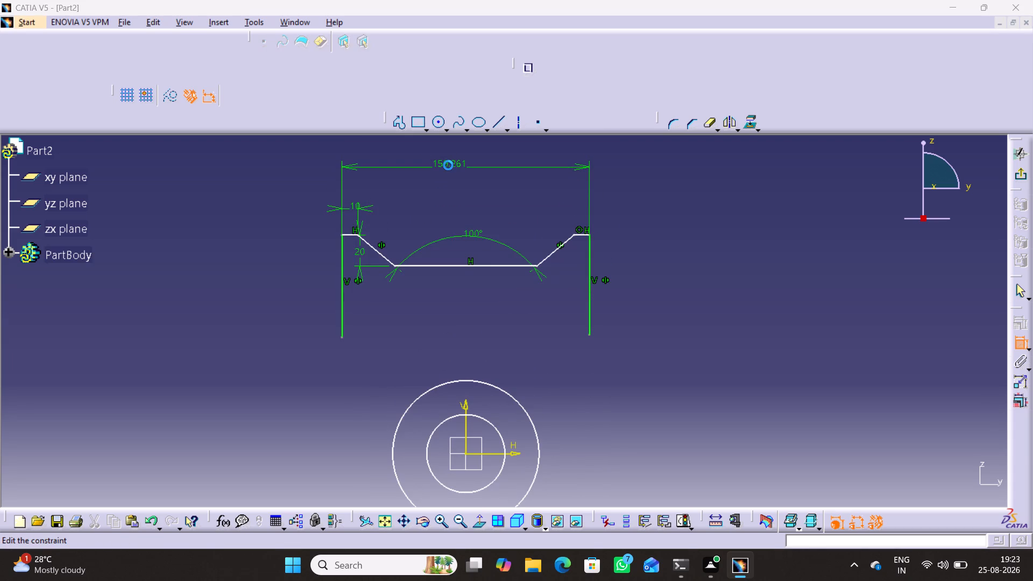
pyautogui.write('70')
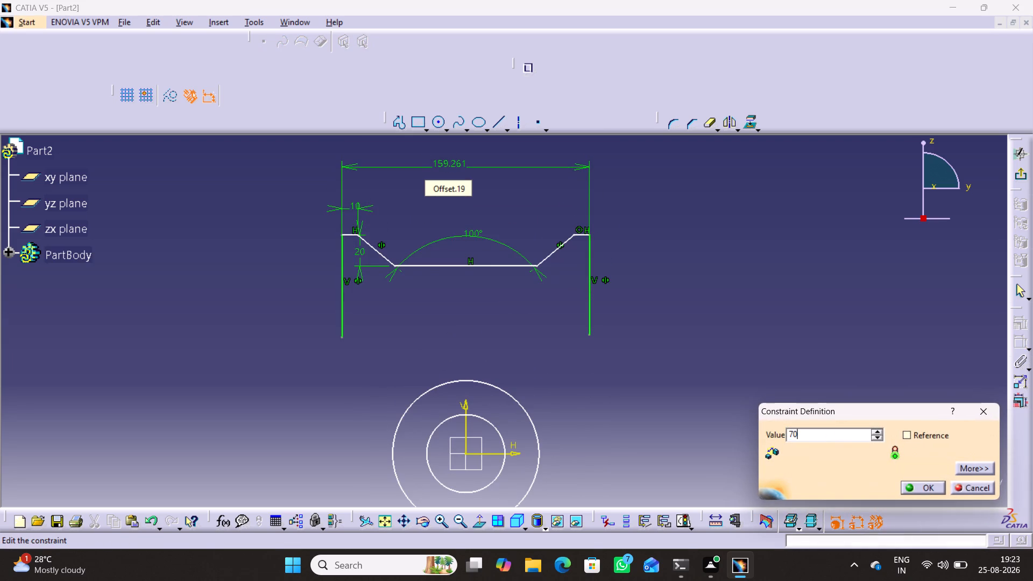
pyautogui.press('Return')
pyautogui.click(627, 289)
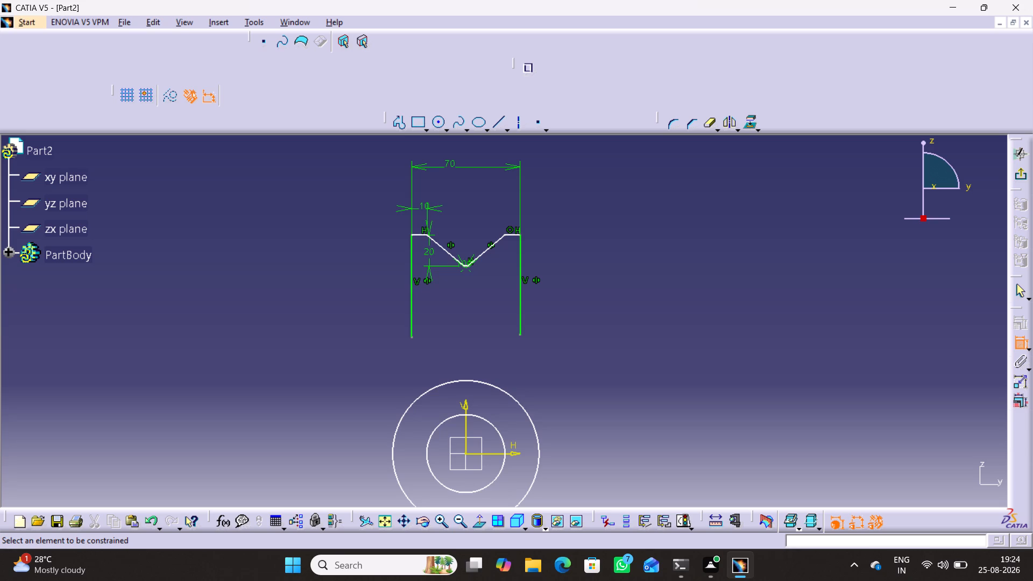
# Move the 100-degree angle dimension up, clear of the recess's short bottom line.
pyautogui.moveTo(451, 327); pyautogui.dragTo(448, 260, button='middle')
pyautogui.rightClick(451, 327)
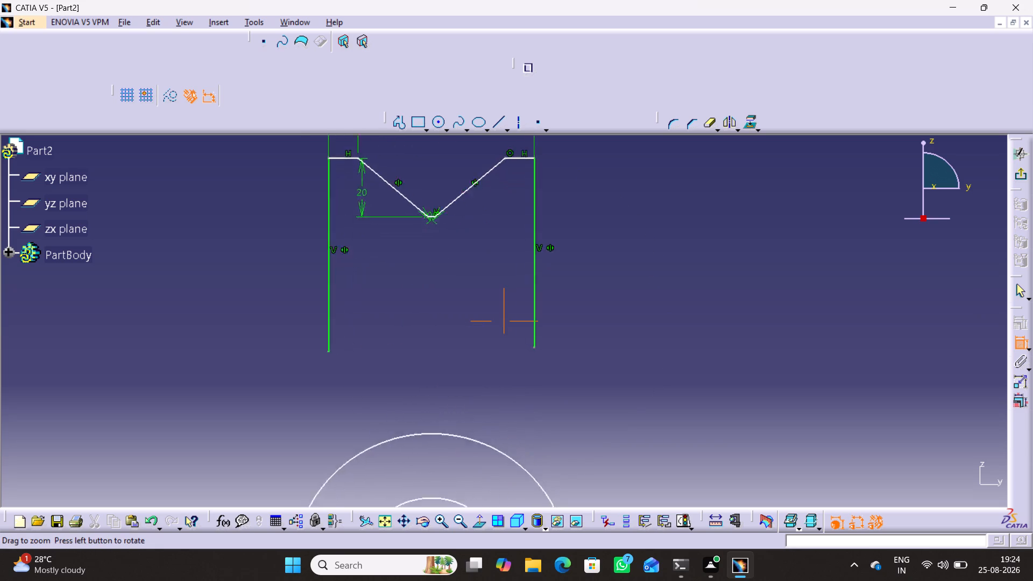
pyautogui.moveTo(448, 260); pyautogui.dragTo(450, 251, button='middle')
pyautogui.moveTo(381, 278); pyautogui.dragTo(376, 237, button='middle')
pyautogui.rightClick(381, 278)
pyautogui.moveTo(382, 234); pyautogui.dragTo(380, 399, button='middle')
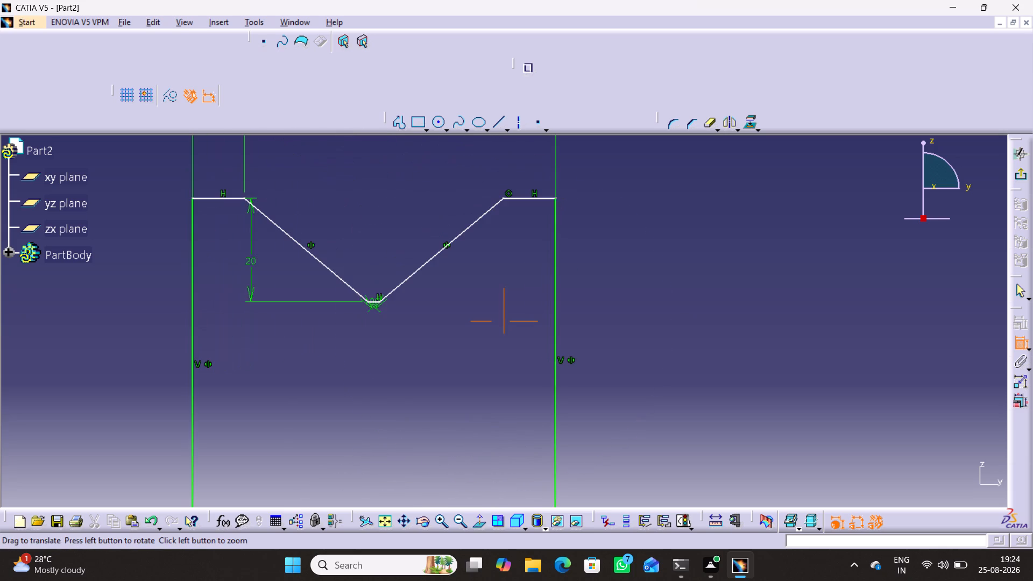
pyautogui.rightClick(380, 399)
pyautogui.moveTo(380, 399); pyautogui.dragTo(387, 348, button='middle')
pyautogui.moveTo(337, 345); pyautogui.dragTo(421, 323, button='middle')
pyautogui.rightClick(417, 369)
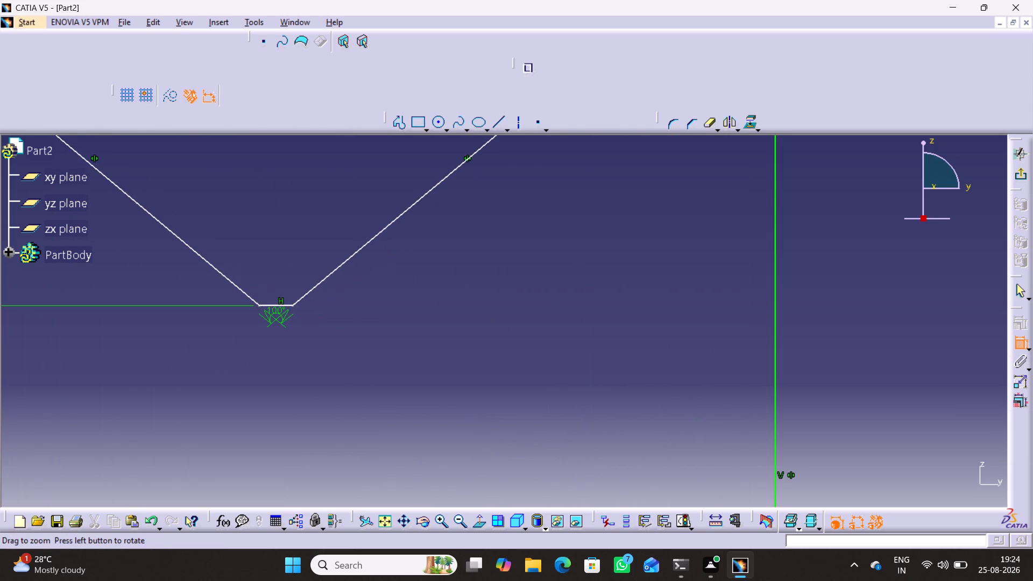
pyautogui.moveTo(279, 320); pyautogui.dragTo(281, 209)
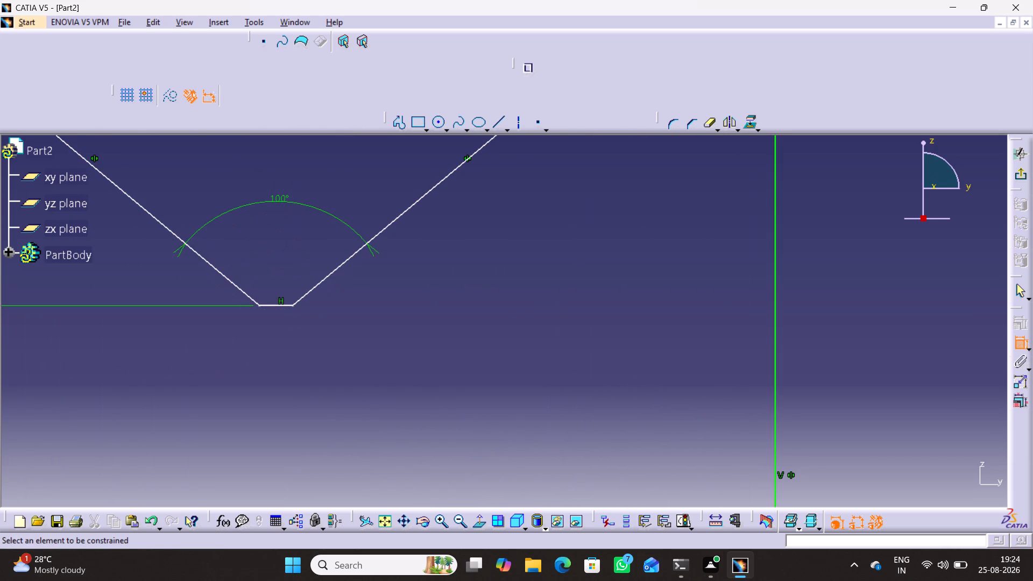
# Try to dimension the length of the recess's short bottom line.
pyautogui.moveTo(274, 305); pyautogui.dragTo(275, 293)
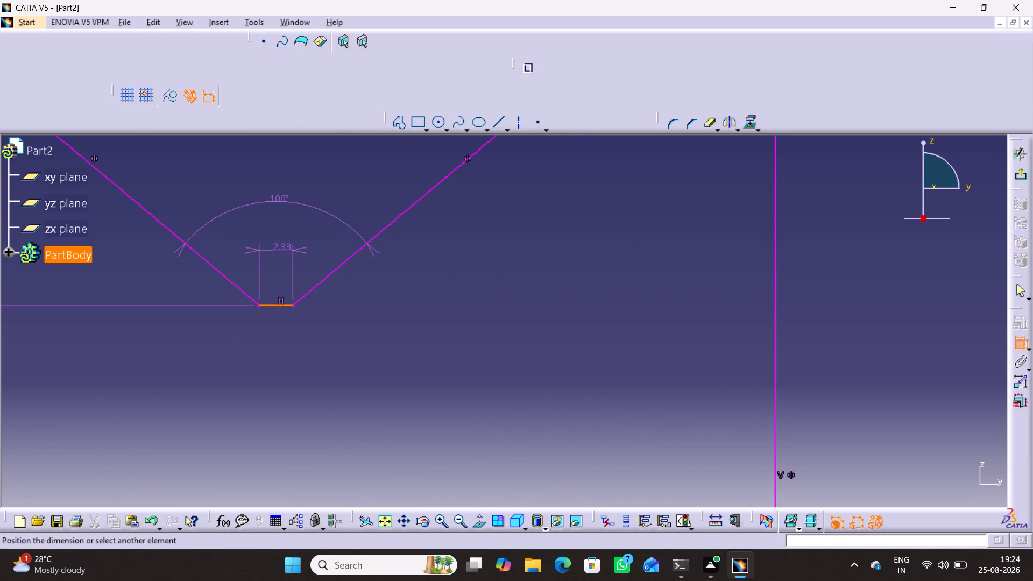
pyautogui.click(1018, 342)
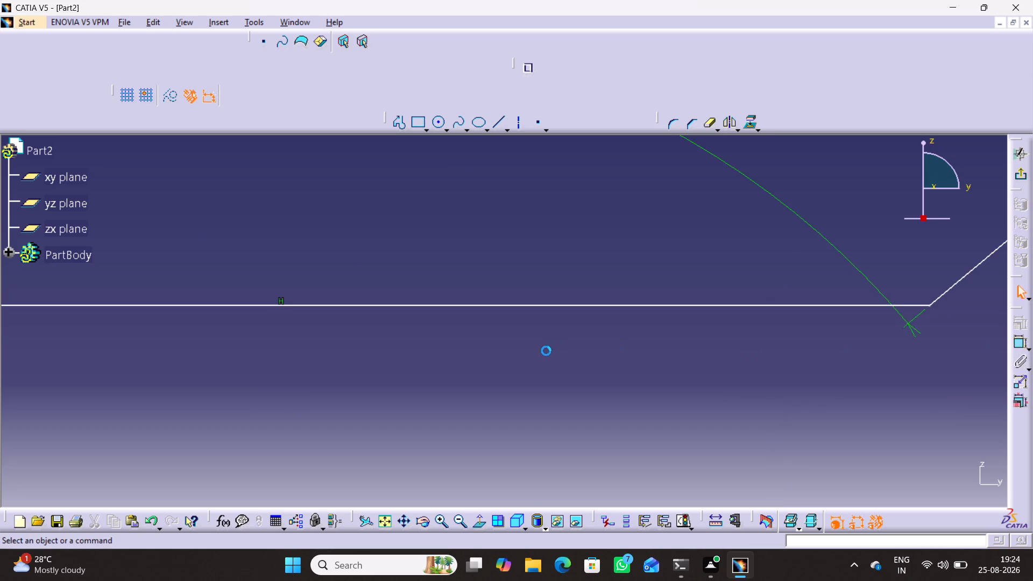
# Set the profile's overall width dimension to 70 mm.
pyautogui.moveTo(537, 367); pyautogui.dragTo(592, 523, button='middle')
pyautogui.rightClick(538, 367)
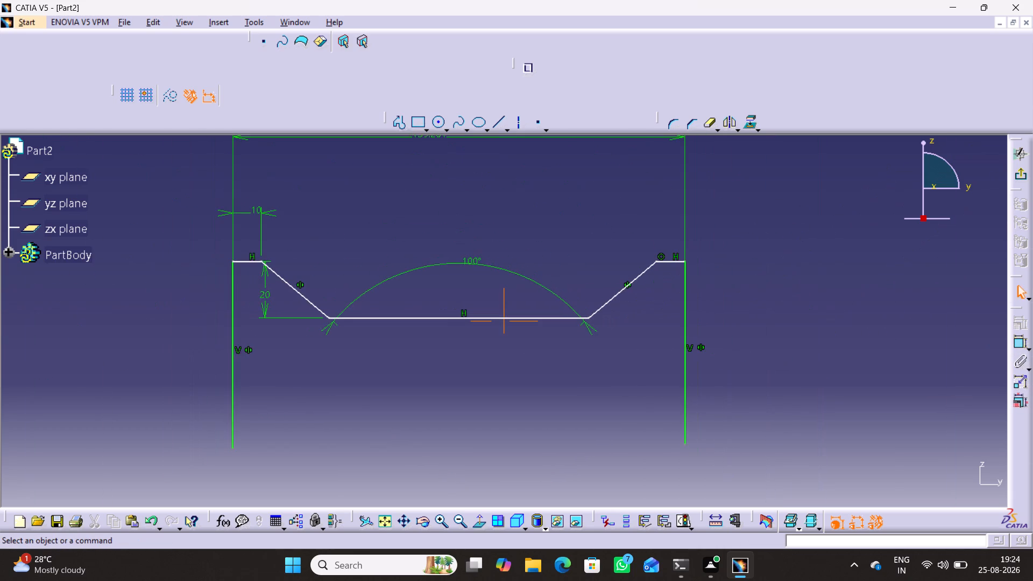
pyautogui.moveTo(507, 412); pyautogui.dragTo(511, 429, button='middle')
pyautogui.rightClick(507, 412)
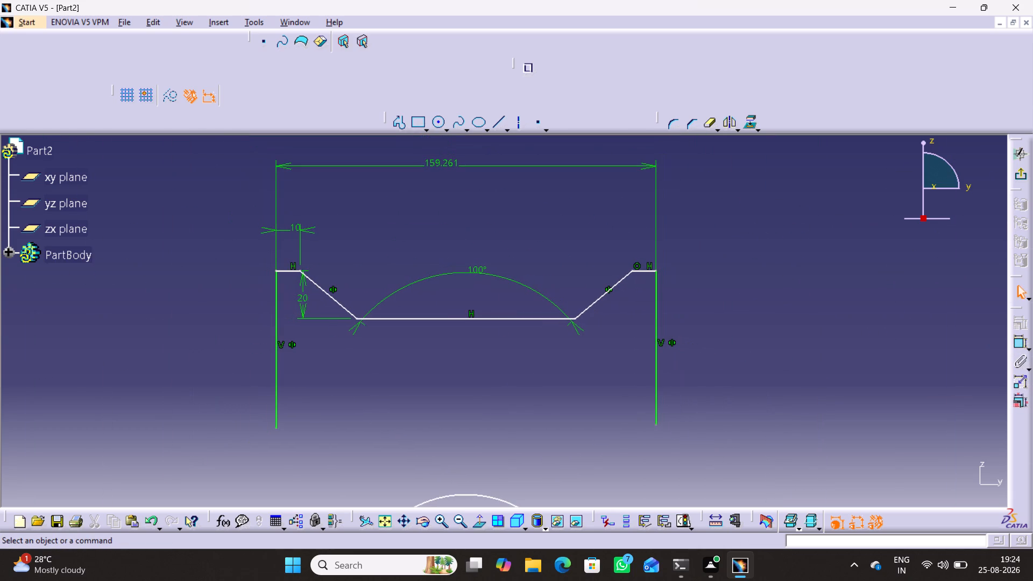
pyautogui.doubleClick(438, 161)
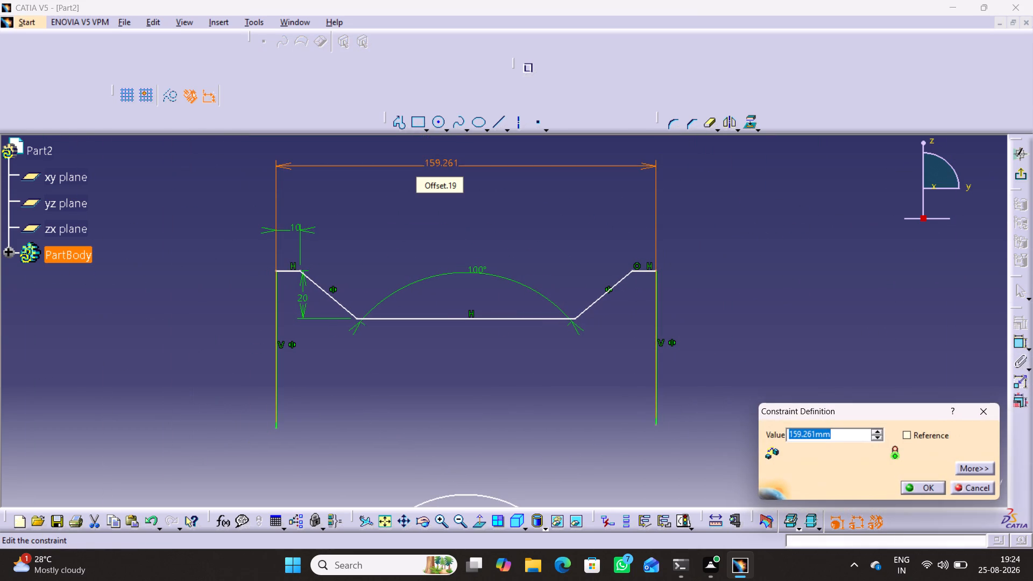
pyautogui.write('70')
pyautogui.press('Return')
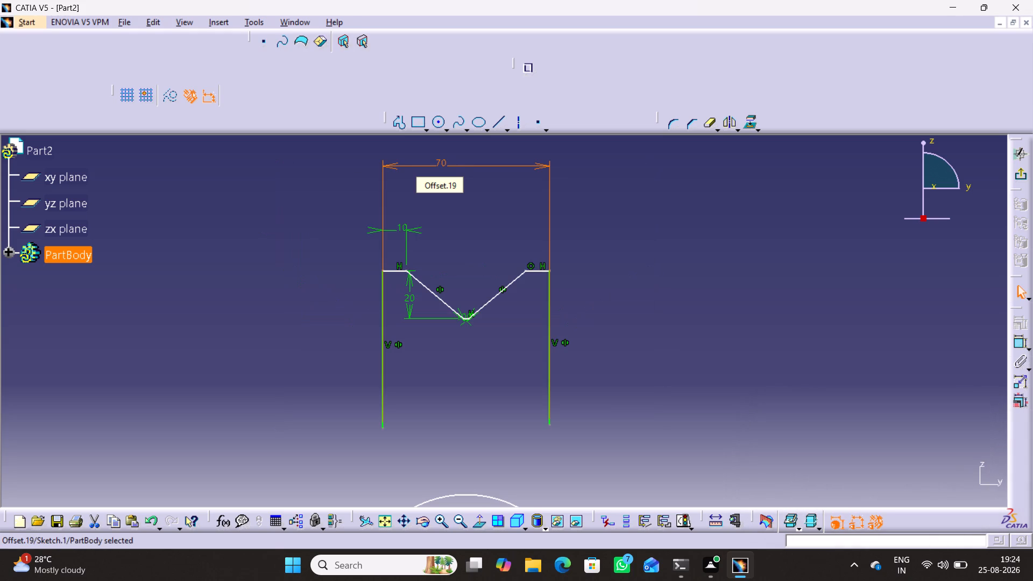
pyautogui.click(714, 294)
# Dimension the length of the profile's right vertical line and set it to 400 mm.
pyautogui.moveTo(493, 409); pyautogui.dragTo(486, 360, button='middle')
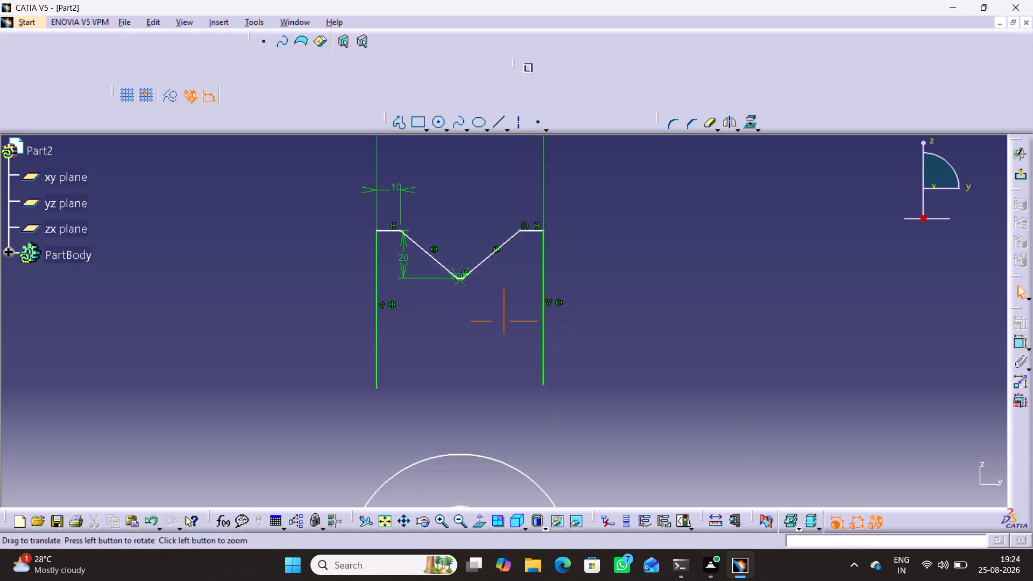
pyautogui.moveTo(486, 360); pyautogui.dragTo(486, 348, button='middle')
pyautogui.rightClick(483, 334)
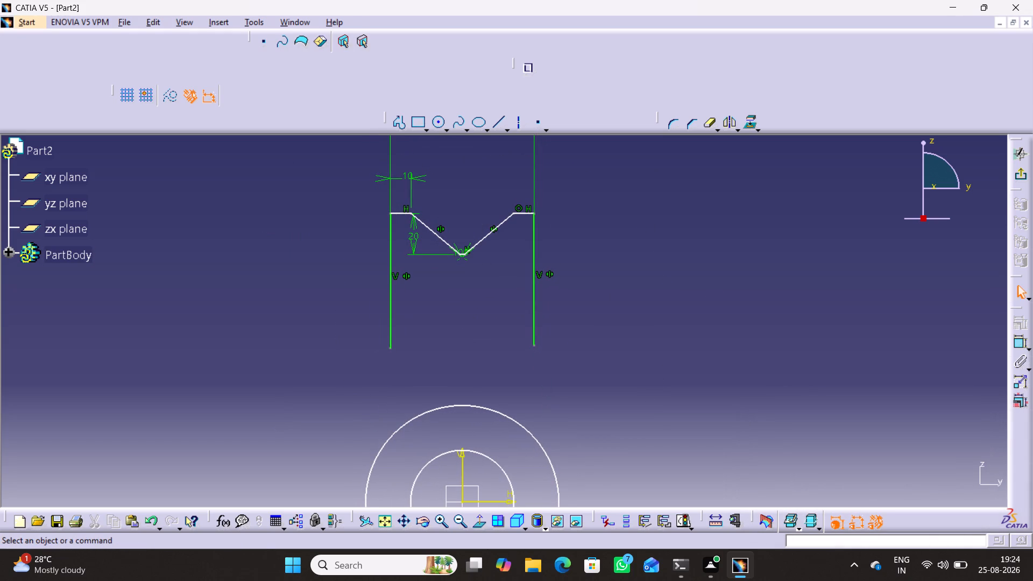
pyautogui.click(1017, 341)
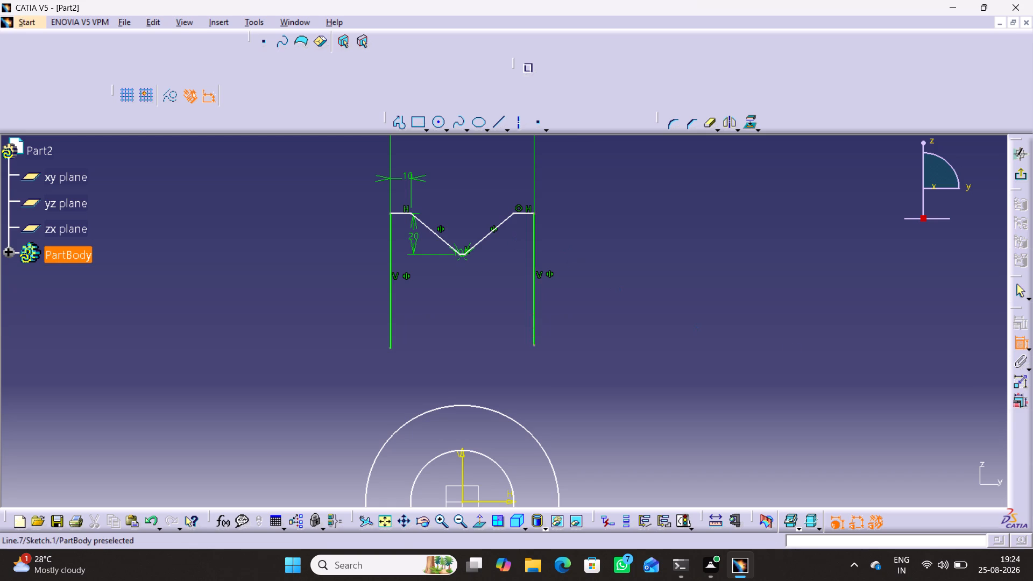
pyautogui.click(534, 251)
pyautogui.click(596, 266)
pyautogui.doubleClick(589, 263)
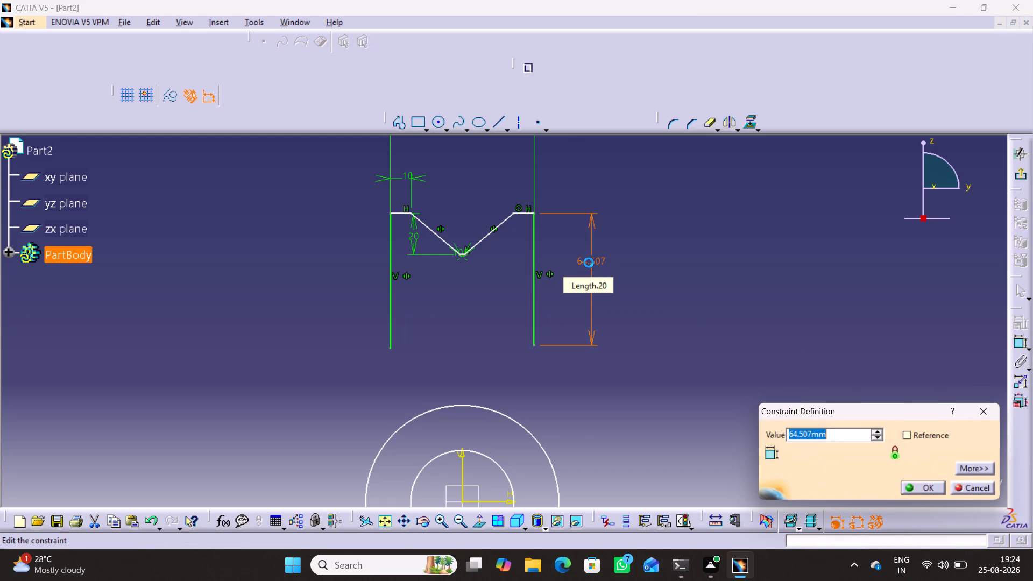
pyautogui.write('400')
pyautogui.press('Return')
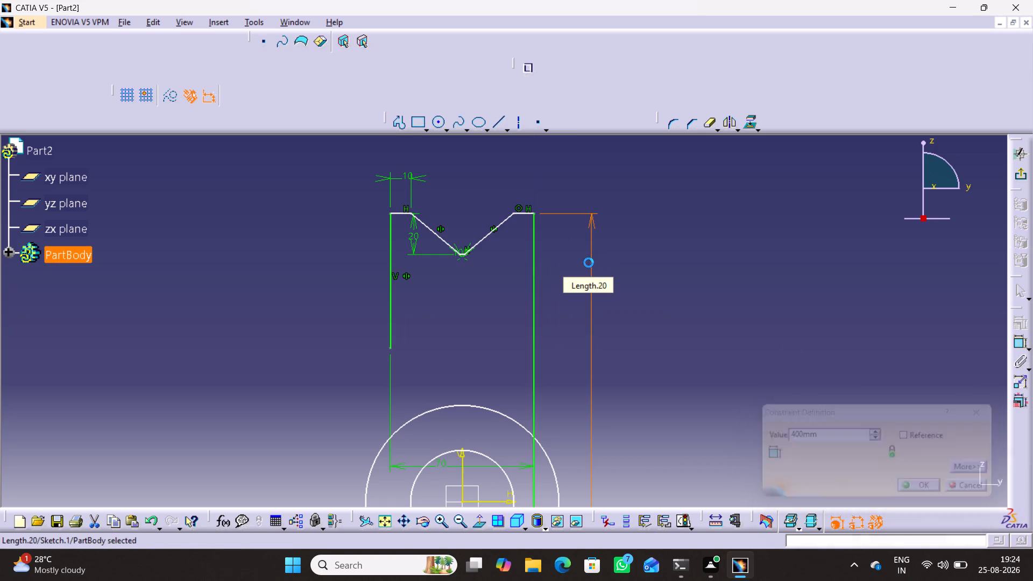
pyautogui.click(667, 317)
# Set the length of the profile's right vertical line to 40 mm.
pyautogui.moveTo(599, 395); pyautogui.dragTo(601, 381, button='middle')
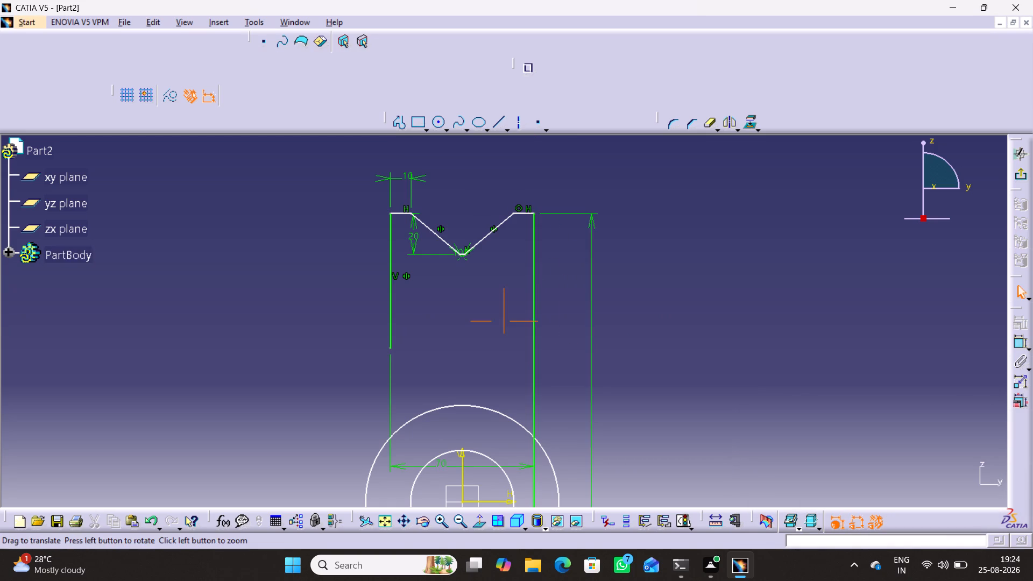
pyautogui.moveTo(601, 381); pyautogui.dragTo(593, 185, button='middle')
pyautogui.doubleClick(586, 395)
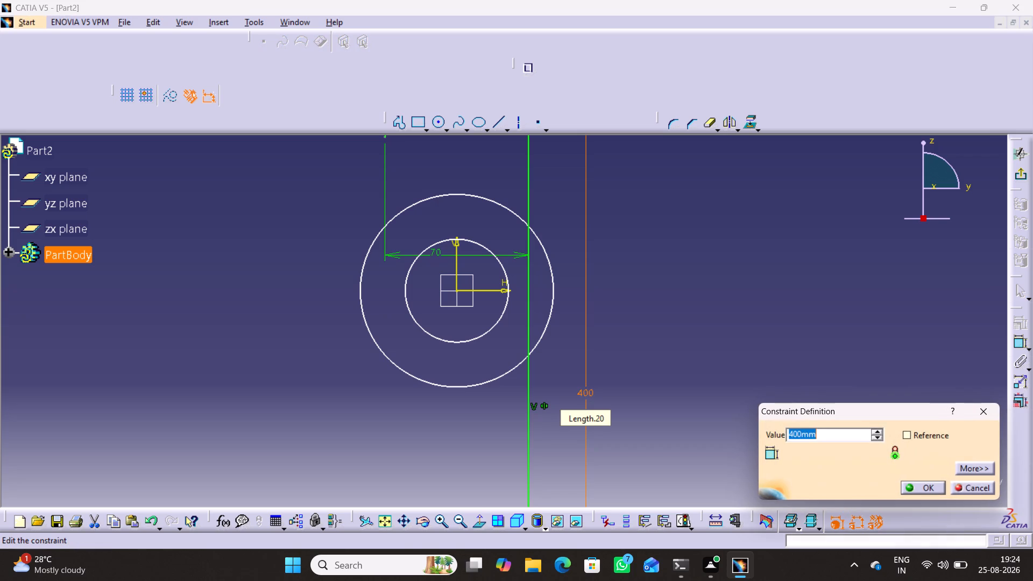
pyautogui.write('40')
pyautogui.press('Return')
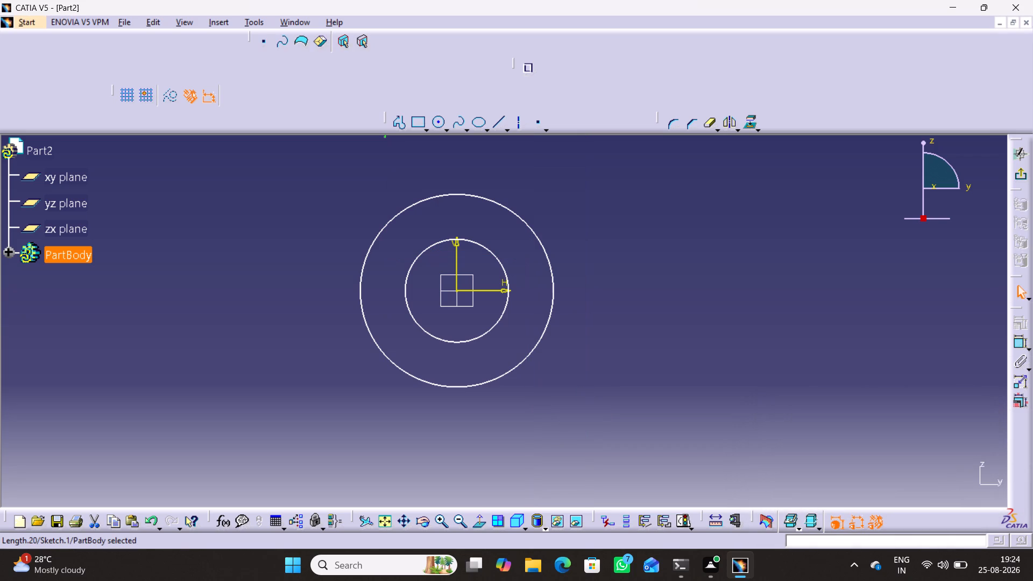
pyautogui.click(638, 274)
# Apply a coincidence constraint between the lower endpoints of the profile's two outer vertical lines.
pyautogui.moveTo(612, 275); pyautogui.dragTo(599, 431, button='middle')
pyautogui.rightClick(598, 430)
pyautogui.click(1016, 341)
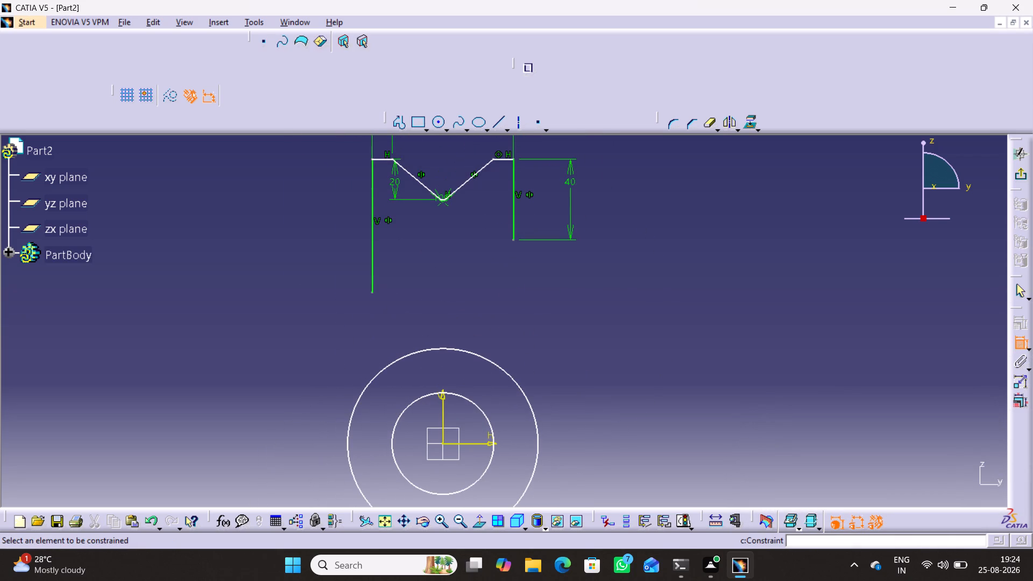
pyautogui.click(512, 241)
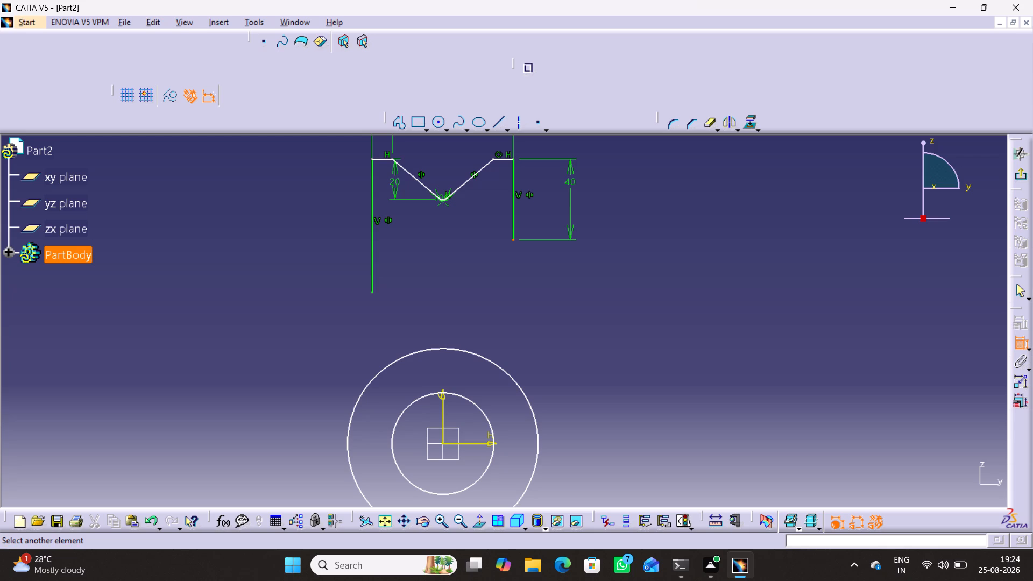
pyautogui.click(373, 294)
pyautogui.rightClick(245, 228)
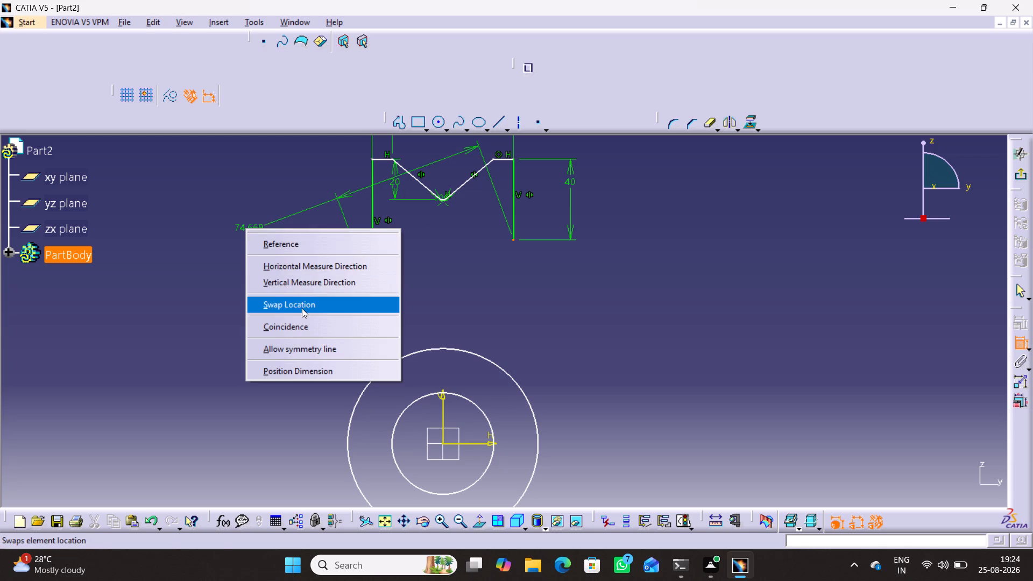
pyautogui.click(300, 323)
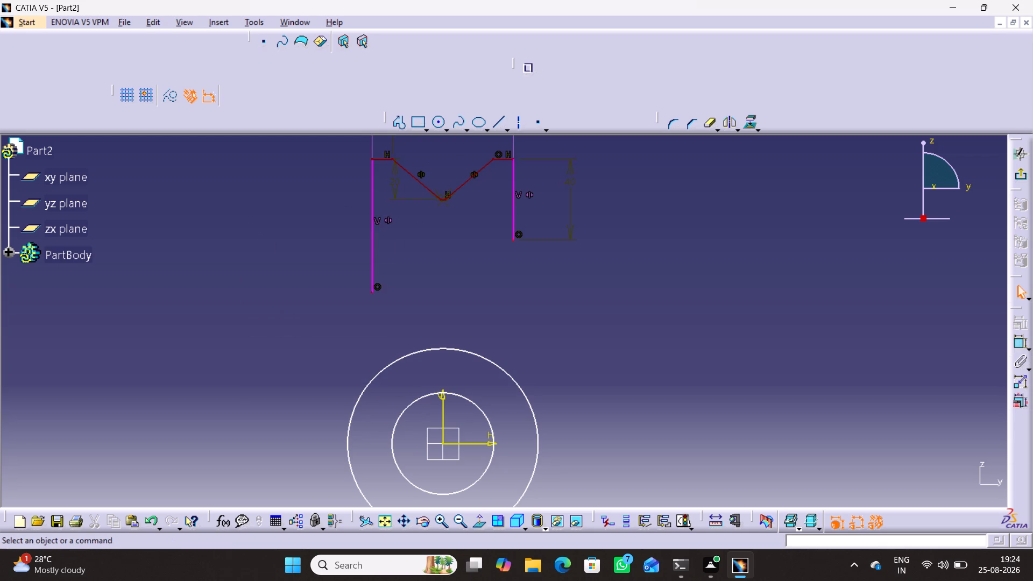
# Undo the coincidence constraint between the lower endpoints of the profile's two outer vertical lines.
pyautogui.hotkey('ctrl', 'z')
pyautogui.click(537, 286)
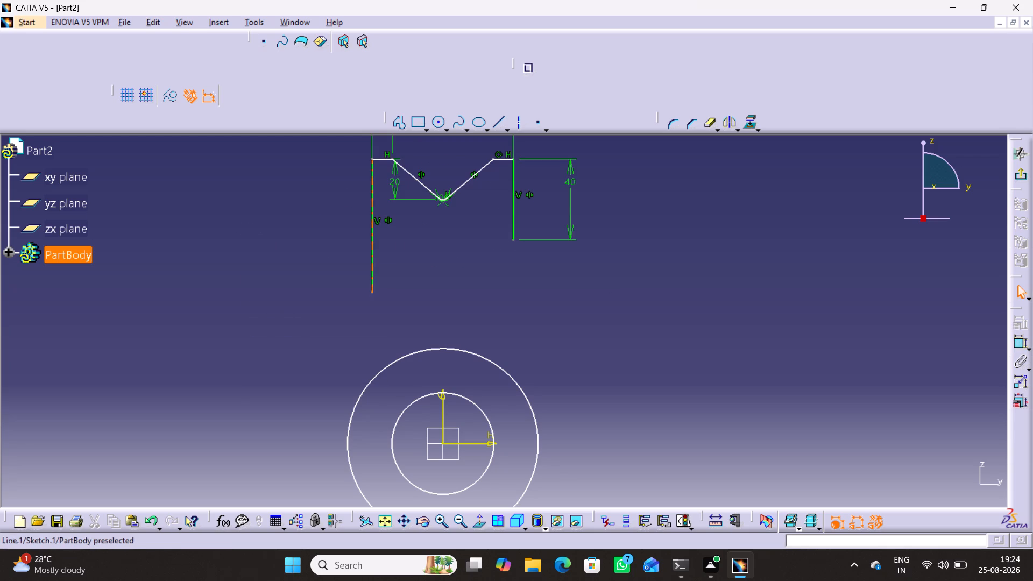
# Shorten the profile's left vertical line so its lower endpoint sits about level with the right line's lower endpoint.
pyautogui.click(373, 290)
pyautogui.click(393, 297)
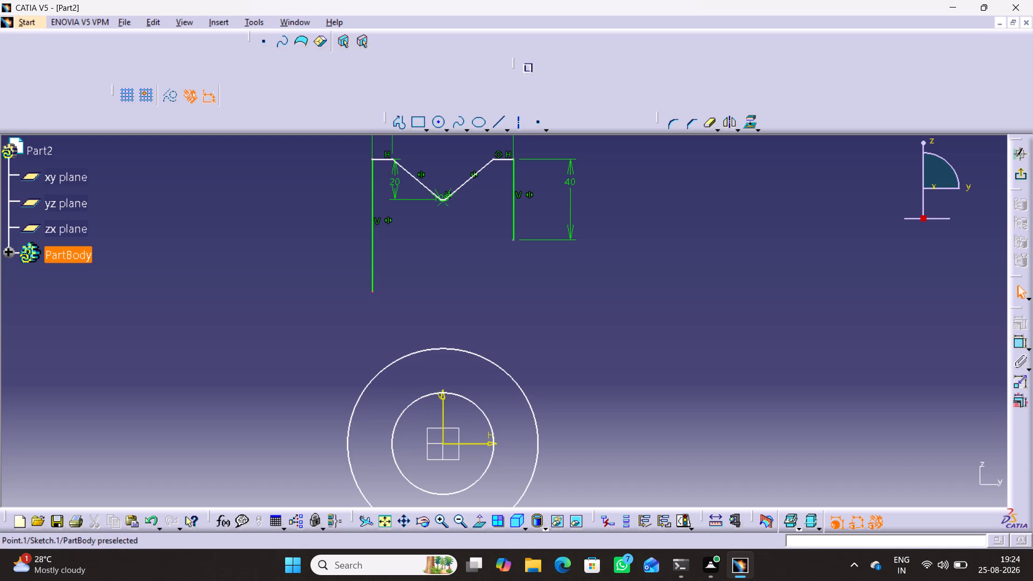
pyautogui.moveTo(373, 292); pyautogui.dragTo(385, 219)
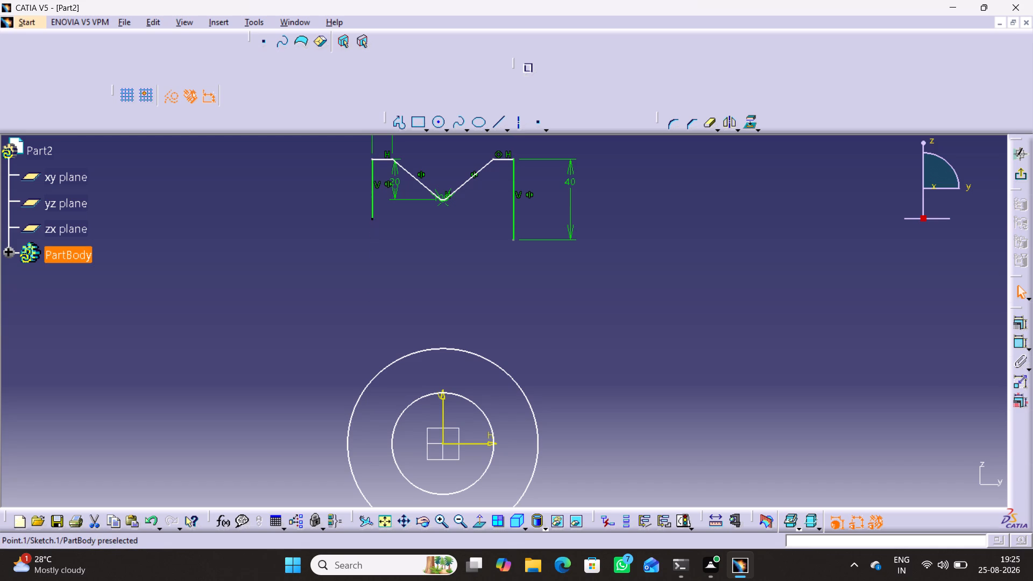
pyautogui.moveTo(385, 219); pyautogui.dragTo(387, 240)
pyautogui.click(348, 278)
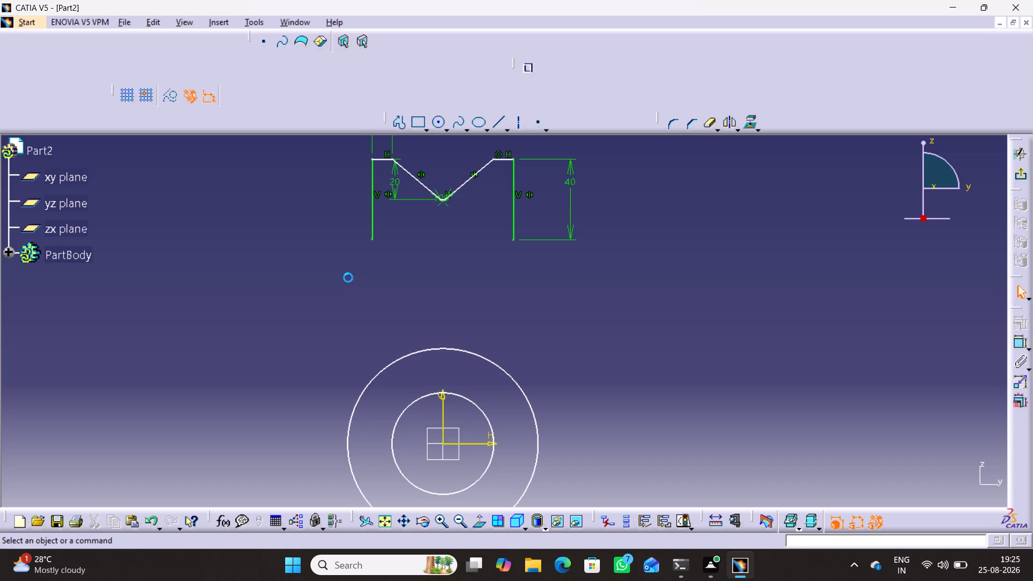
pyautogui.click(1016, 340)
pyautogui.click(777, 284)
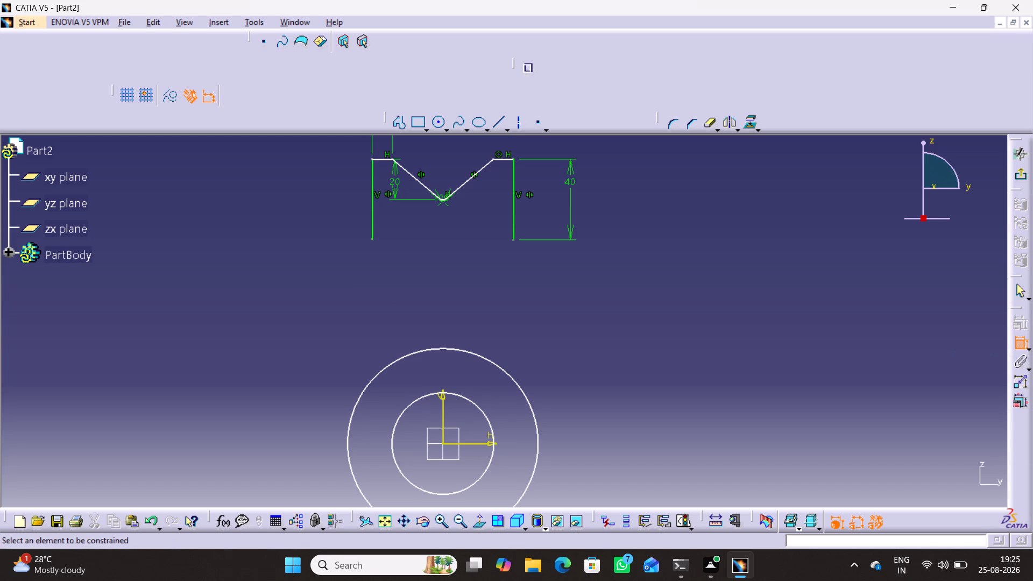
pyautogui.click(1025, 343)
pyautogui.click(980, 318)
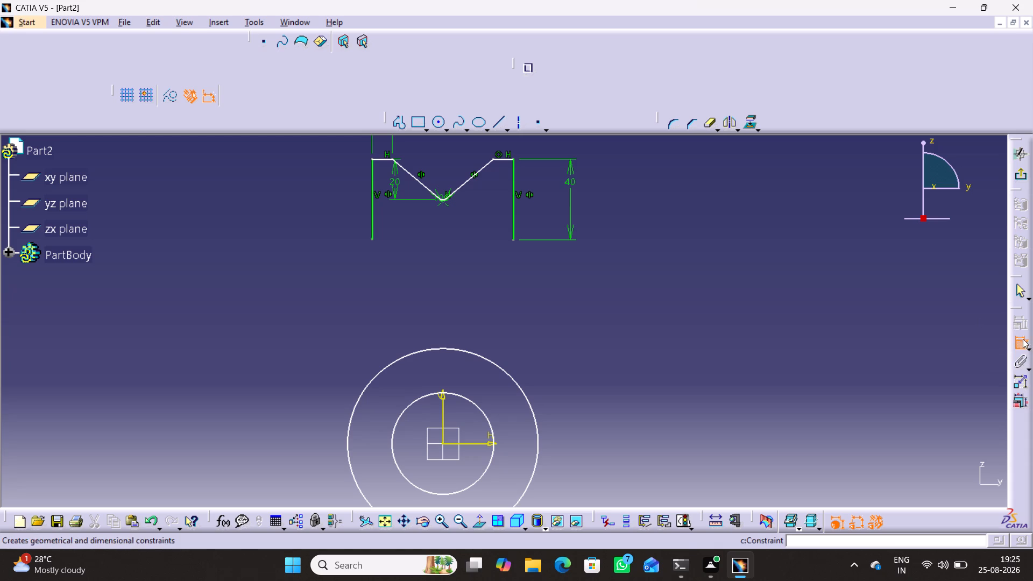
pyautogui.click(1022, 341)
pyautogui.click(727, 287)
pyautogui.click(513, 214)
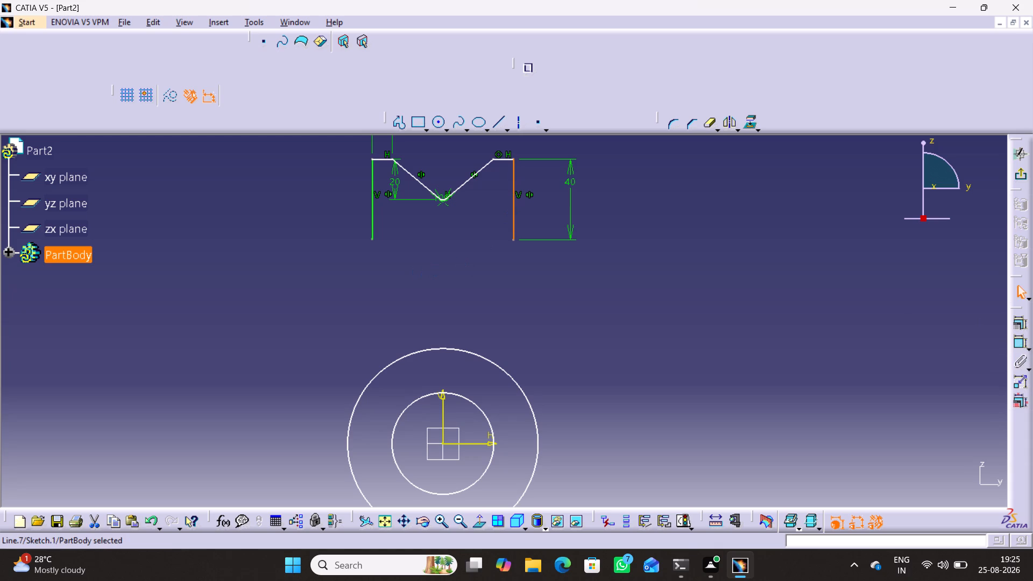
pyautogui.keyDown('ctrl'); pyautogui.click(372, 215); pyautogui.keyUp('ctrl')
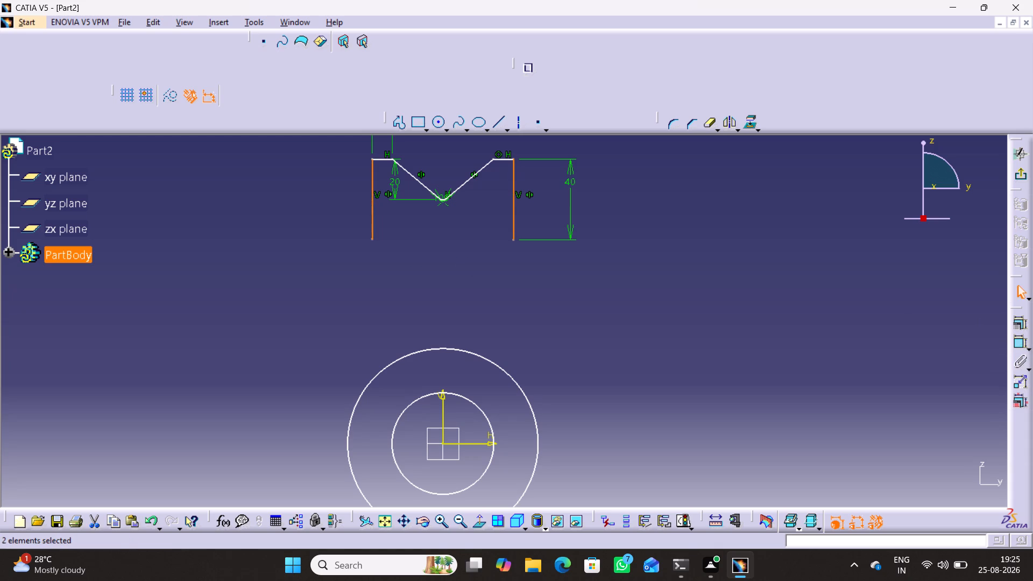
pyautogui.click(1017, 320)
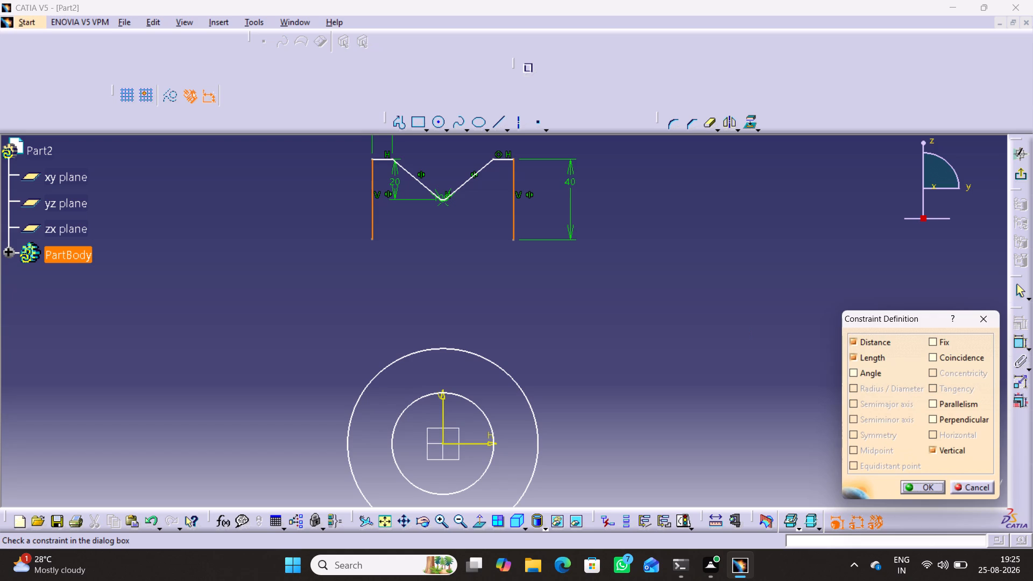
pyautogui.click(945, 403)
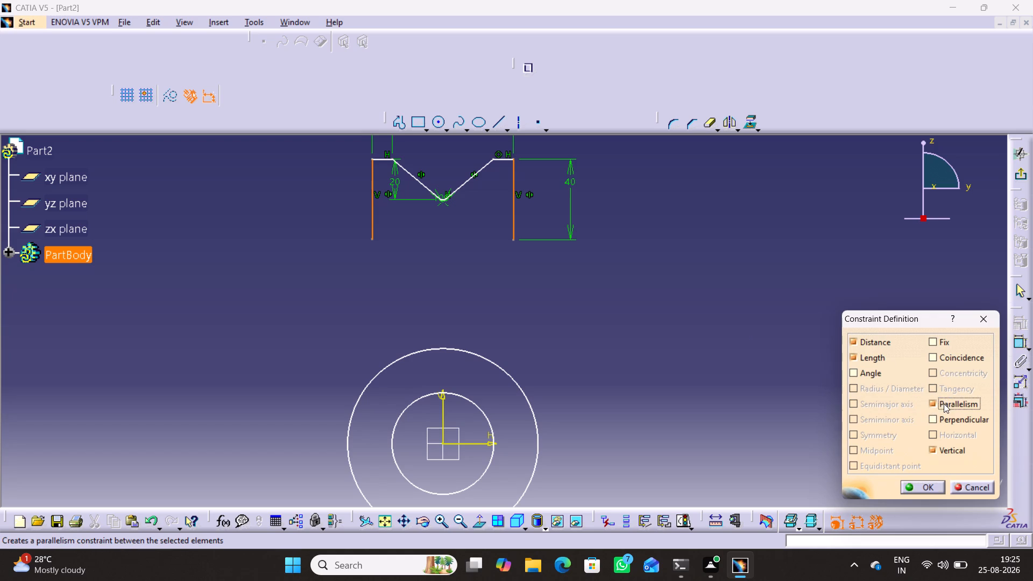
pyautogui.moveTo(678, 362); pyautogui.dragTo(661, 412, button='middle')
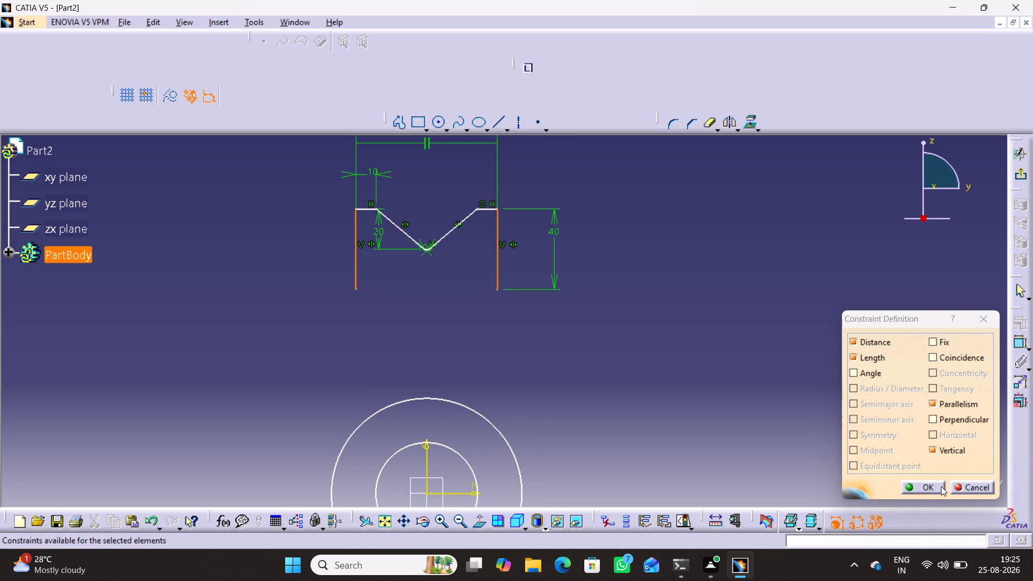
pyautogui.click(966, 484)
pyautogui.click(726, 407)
# Shift the profile slightly toward the circles and readjust the left vertical line's lower endpoint roughly level with the right one's.
pyautogui.moveTo(543, 379); pyautogui.dragTo(558, 366, button='middle')
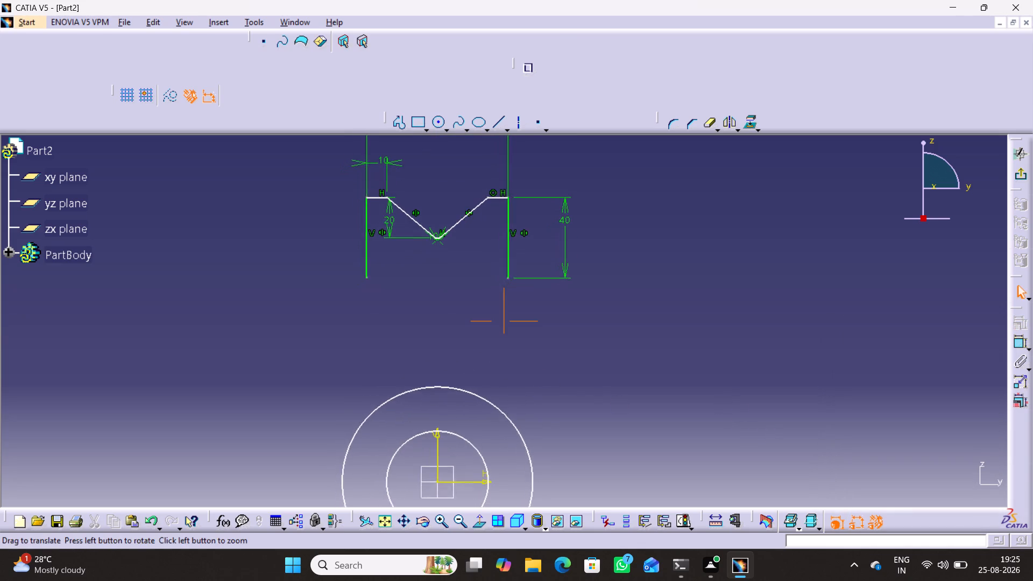
pyautogui.moveTo(558, 366); pyautogui.dragTo(563, 366, button='middle')
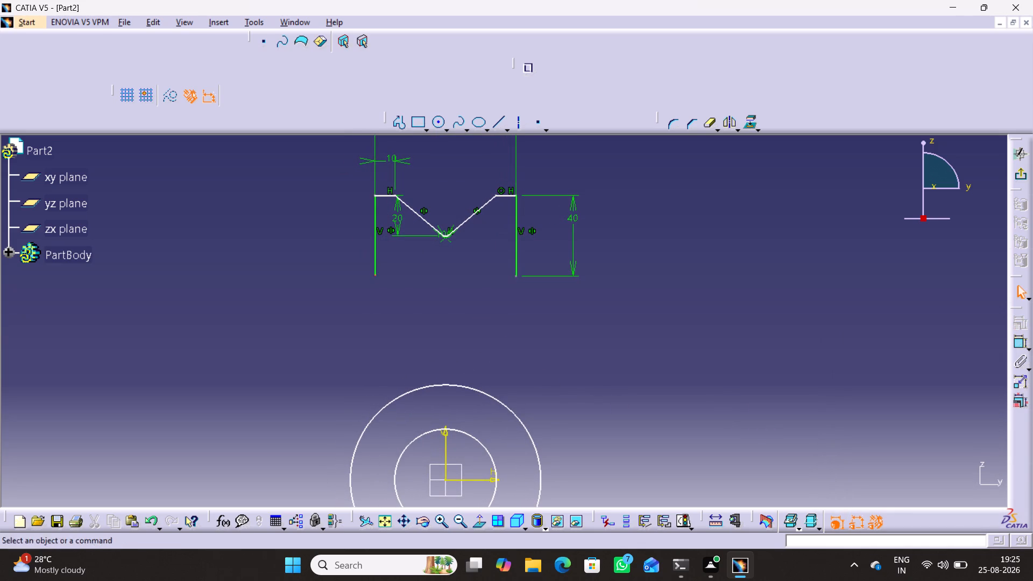
pyautogui.moveTo(374, 265); pyautogui.dragTo(379, 277)
pyautogui.click(422, 311)
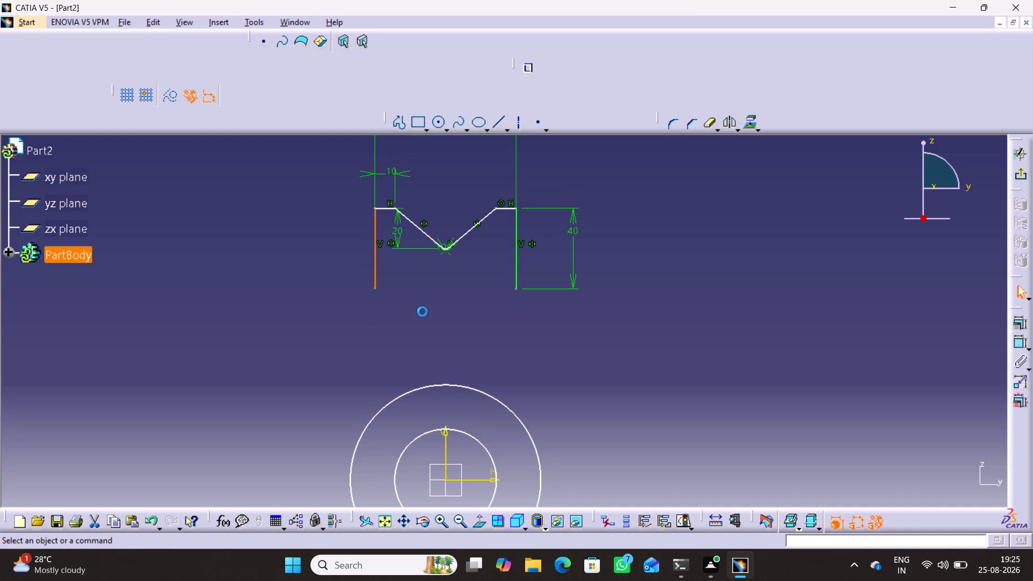
pyautogui.moveTo(416, 289); pyautogui.dragTo(415, 300, button='middle')
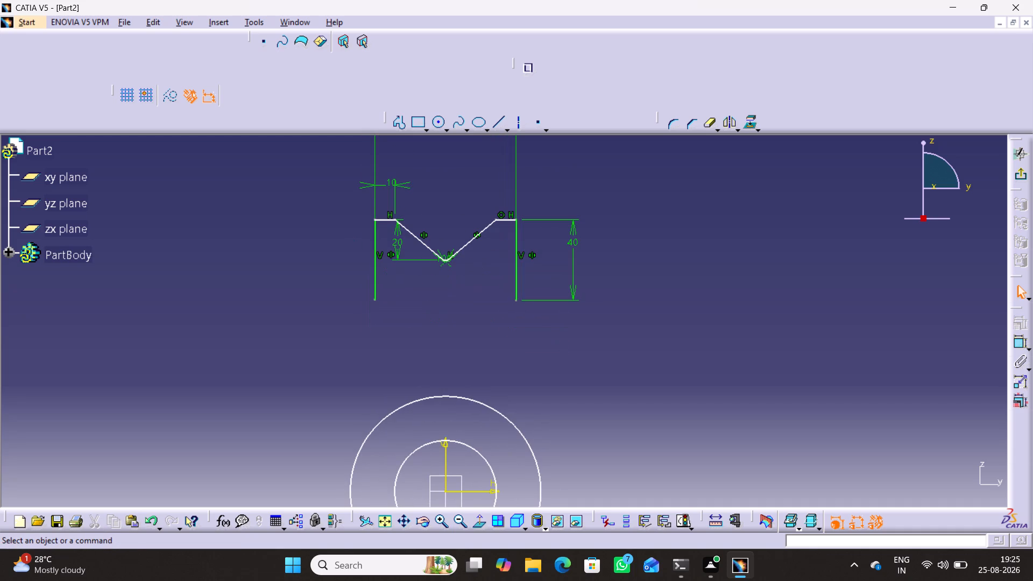
pyautogui.moveTo(376, 299); pyautogui.dragTo(380, 323)
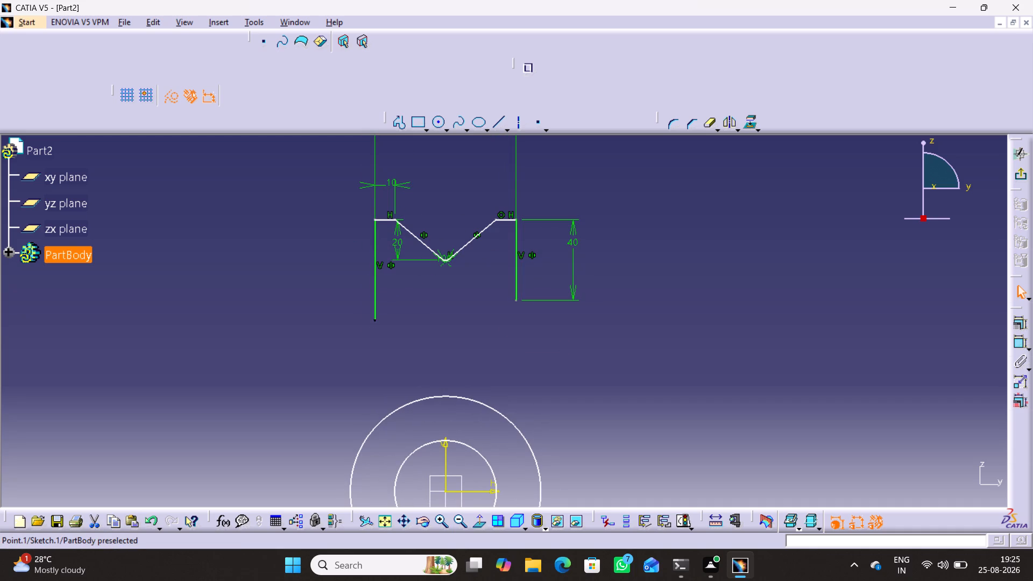
pyautogui.moveTo(380, 323); pyautogui.dragTo(385, 303)
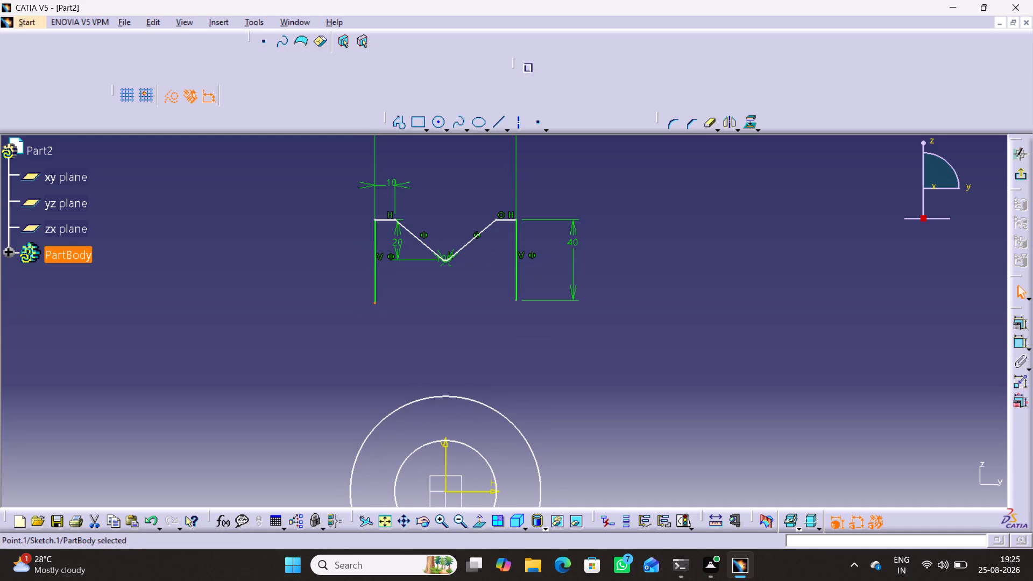
pyautogui.click(427, 340)
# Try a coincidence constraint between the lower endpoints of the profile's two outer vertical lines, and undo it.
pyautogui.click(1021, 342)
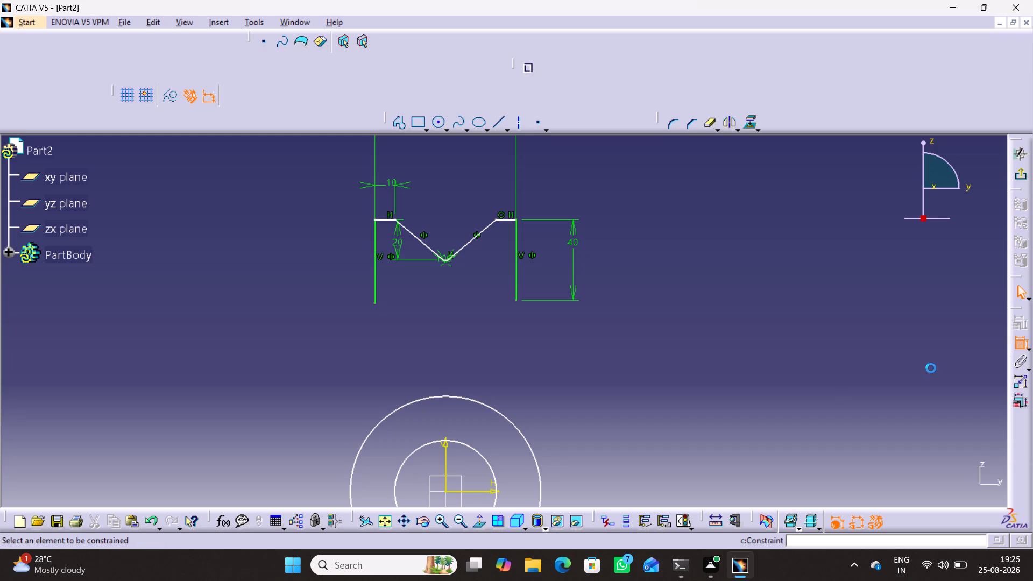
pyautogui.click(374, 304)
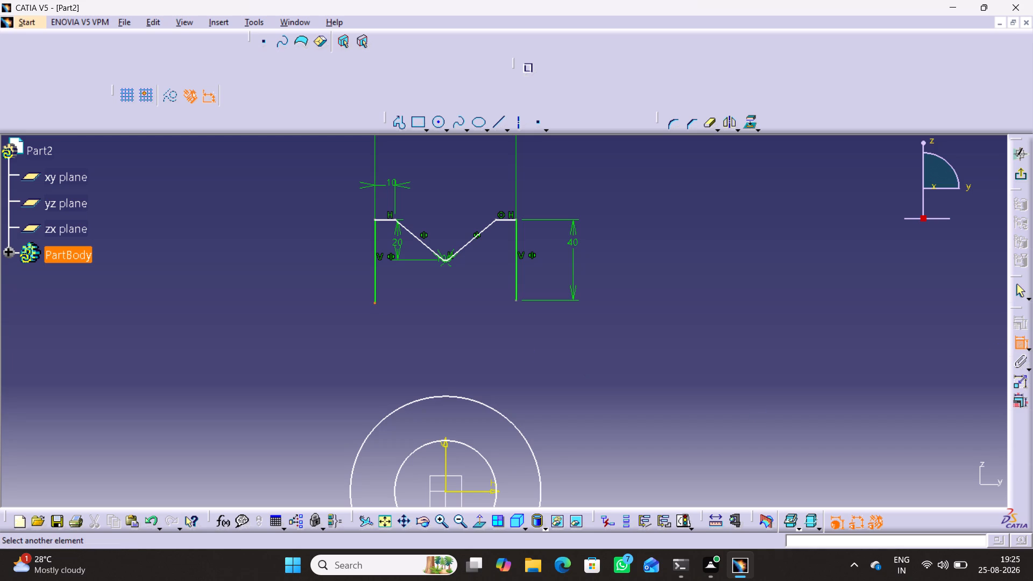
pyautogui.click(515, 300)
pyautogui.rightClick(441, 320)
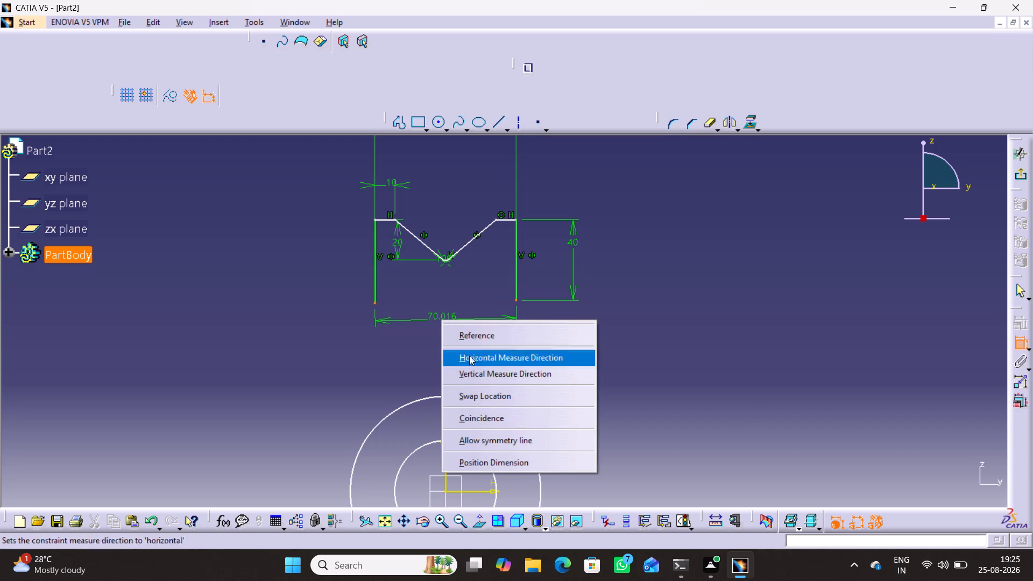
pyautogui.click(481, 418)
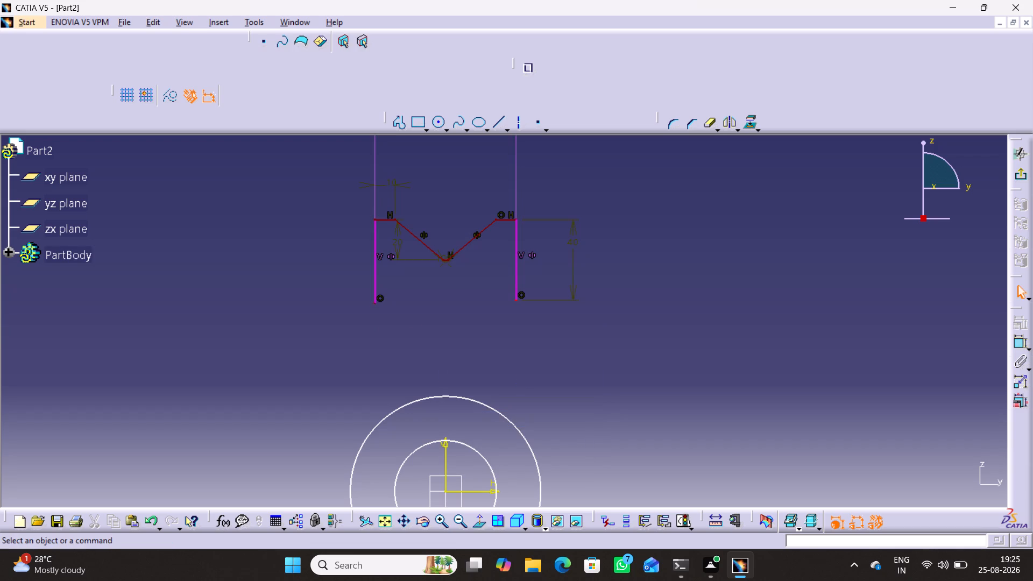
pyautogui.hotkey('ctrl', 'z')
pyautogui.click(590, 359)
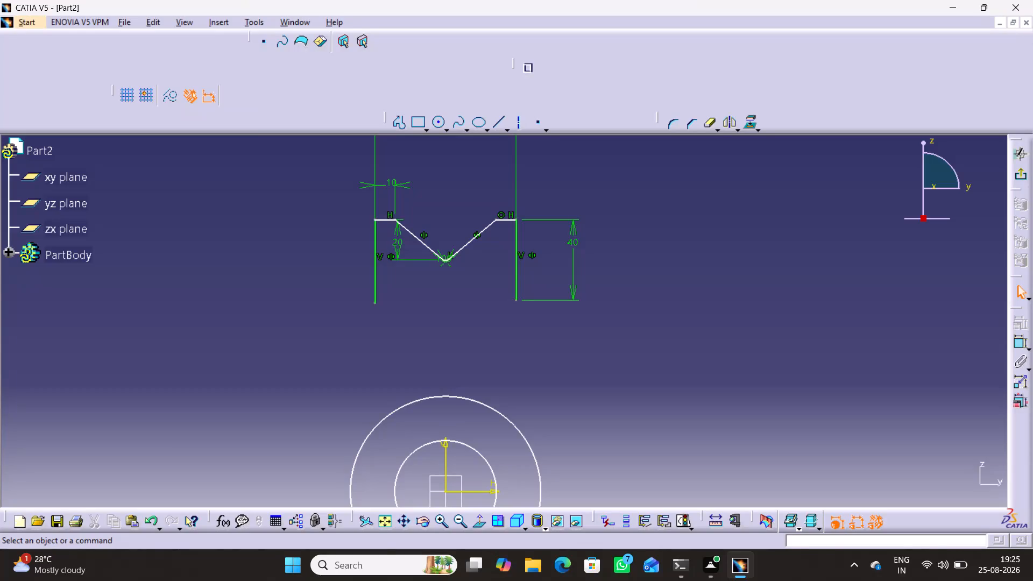
# Sketch a three-point arc of about 58 mm radius from the outer circle through the right vertical line's lower endpoint.
pyautogui.click(446, 123)
pyautogui.click(457, 217)
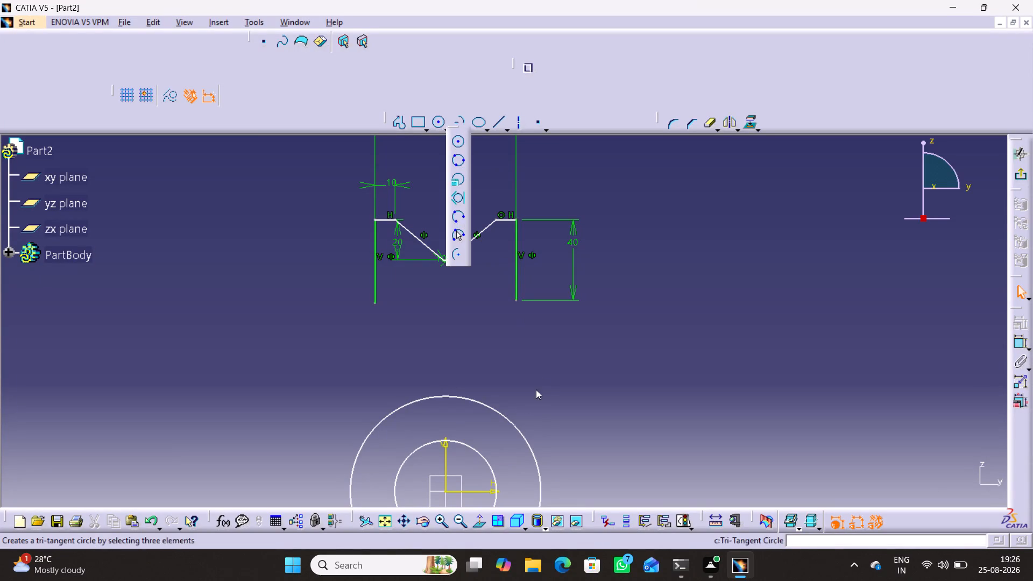
pyautogui.click(521, 435)
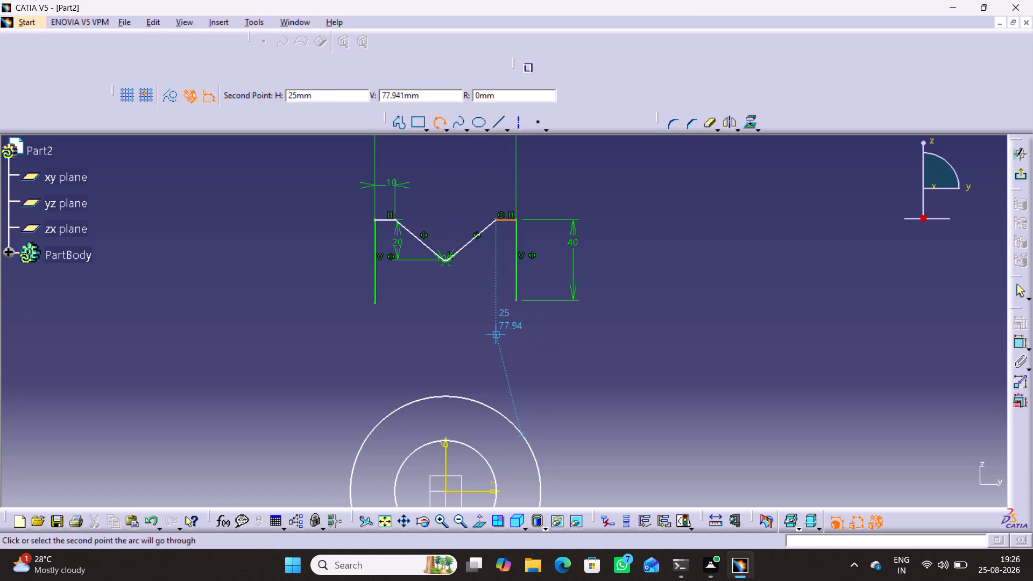
pyautogui.click(517, 297)
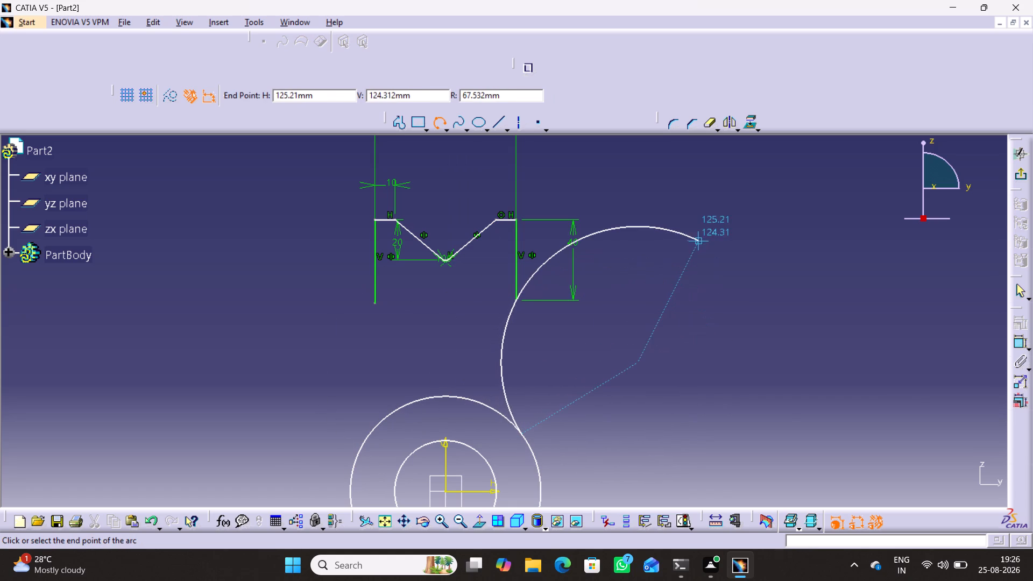
pyautogui.click(690, 279)
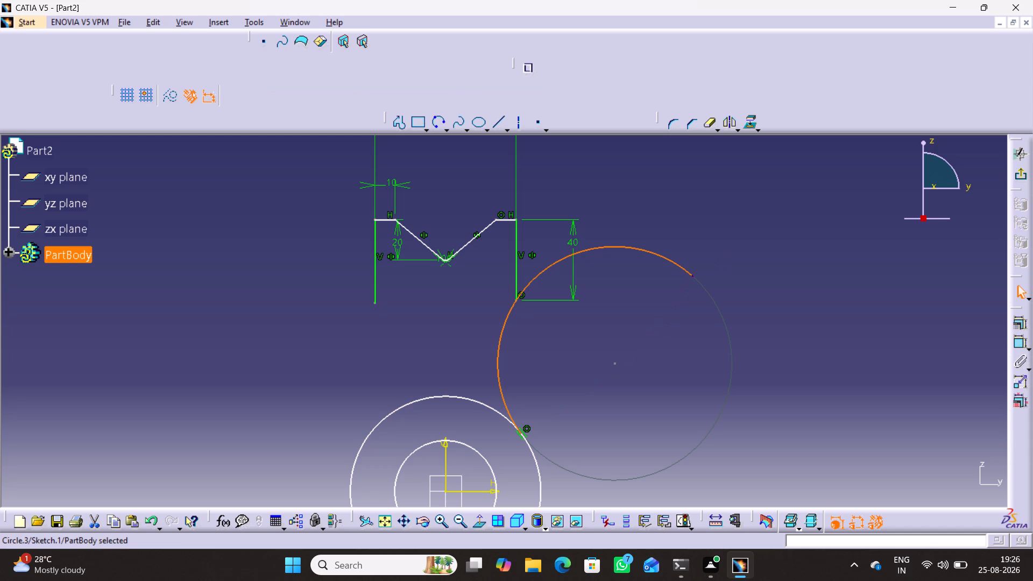
pyautogui.click(755, 278)
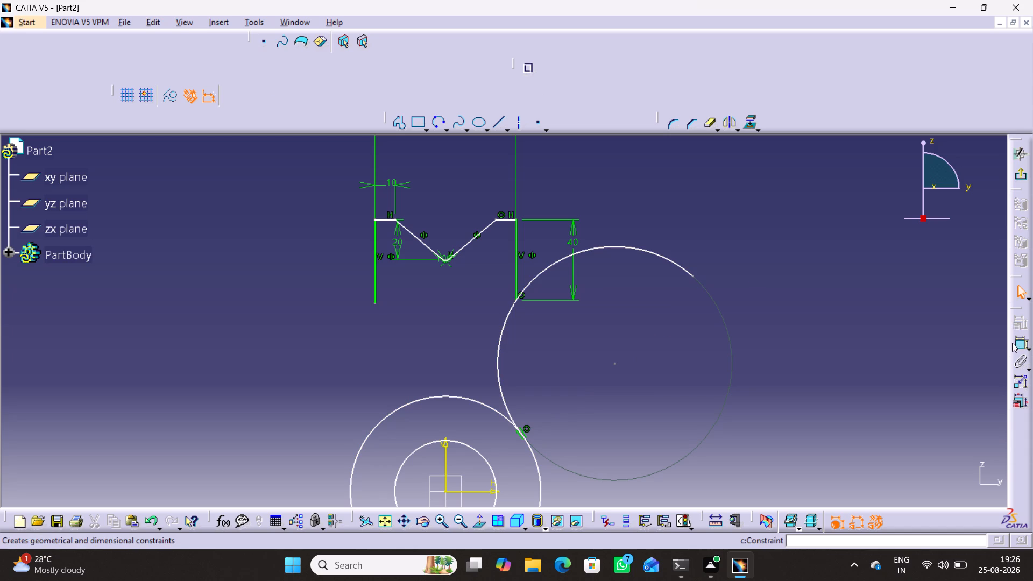
# Dimension the new arc's radius and set it to 20 mm.
pyautogui.doubleClick(1013, 343)
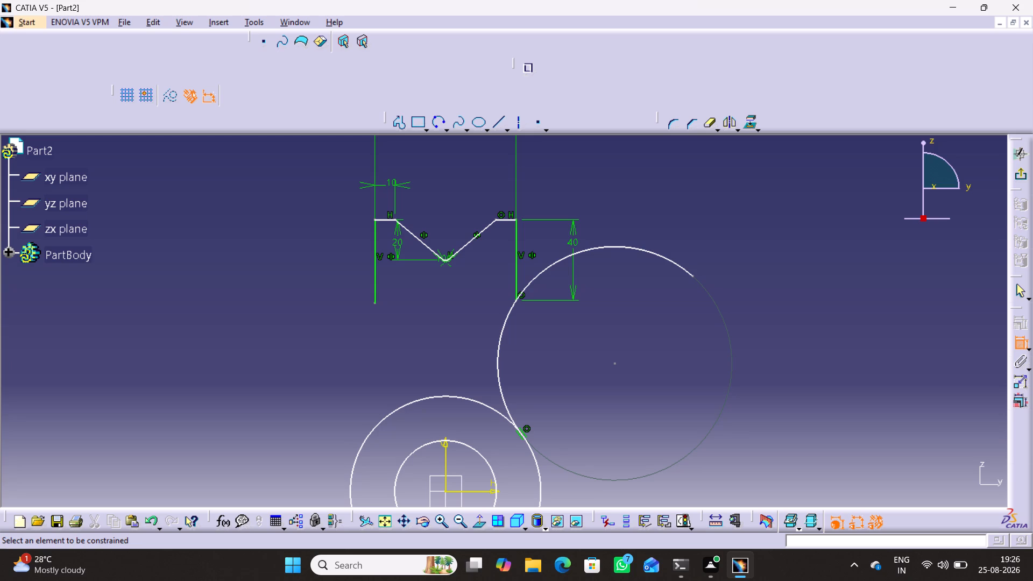
pyautogui.click(501, 345)
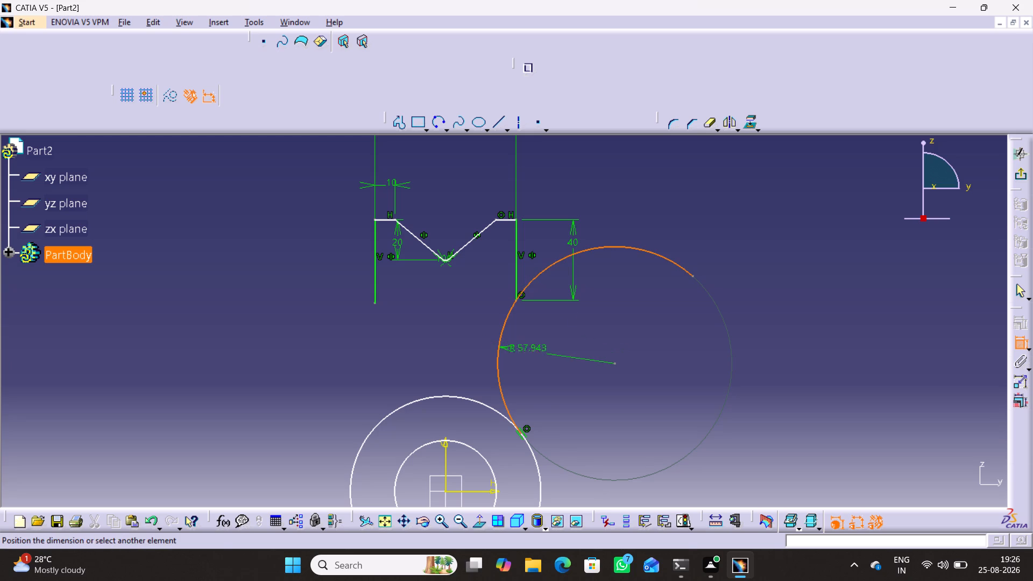
pyautogui.click(545, 356)
pyautogui.doubleClick(538, 351)
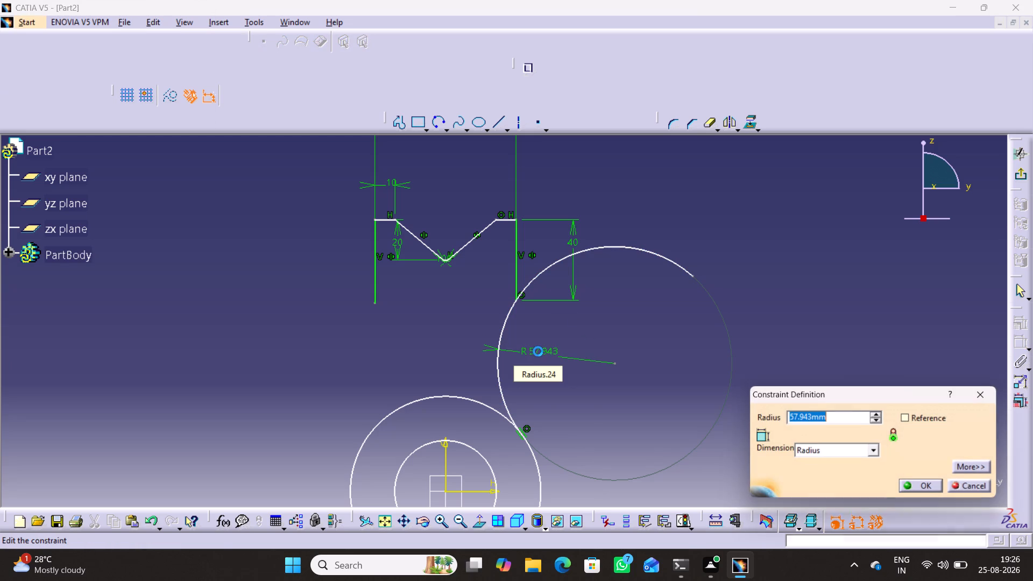
pyautogui.write('20')
pyautogui.press('Return')
pyautogui.click(714, 387)
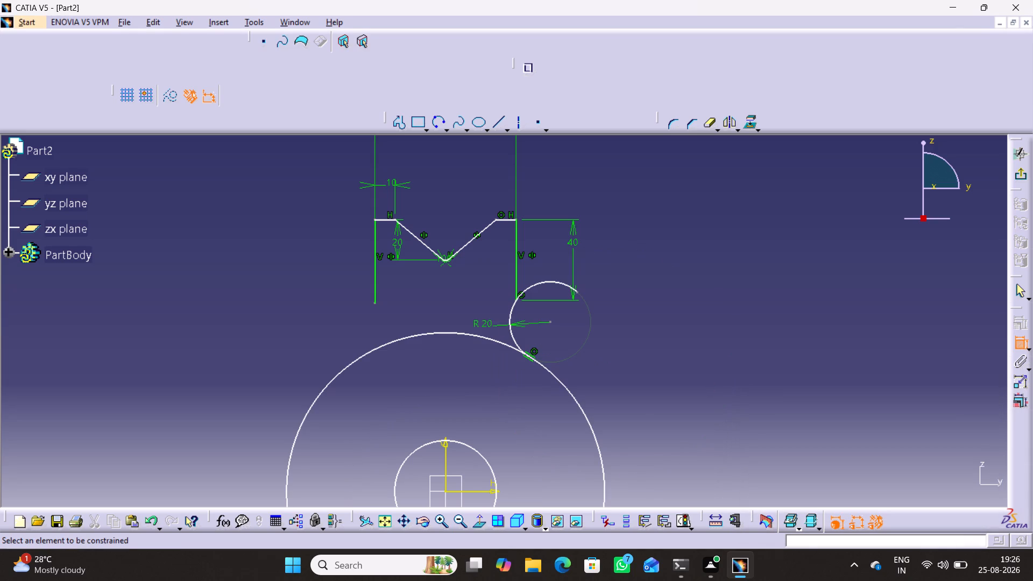
# Dimension the inner circle's radius and set it to 45 mm.
pyautogui.moveTo(641, 417); pyautogui.dragTo(661, 482, button='middle')
pyautogui.rightClick(641, 417)
pyautogui.moveTo(632, 414); pyautogui.dragTo(632, 414, button='middle')
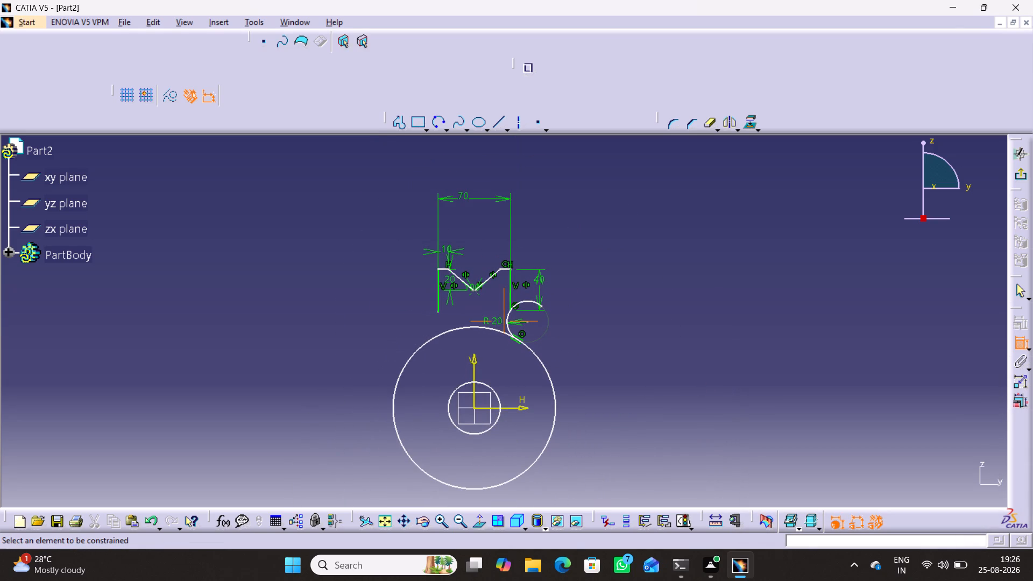
pyautogui.moveTo(632, 414); pyautogui.dragTo(630, 356, button='middle')
pyautogui.rightClick(629, 409)
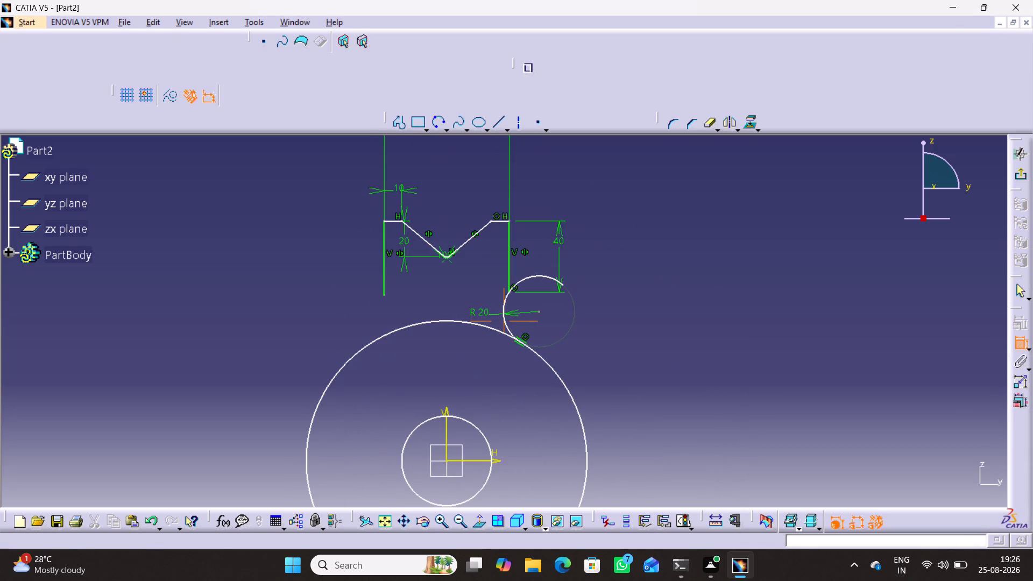
pyautogui.moveTo(482, 434); pyautogui.dragTo(489, 434)
pyautogui.click(670, 443)
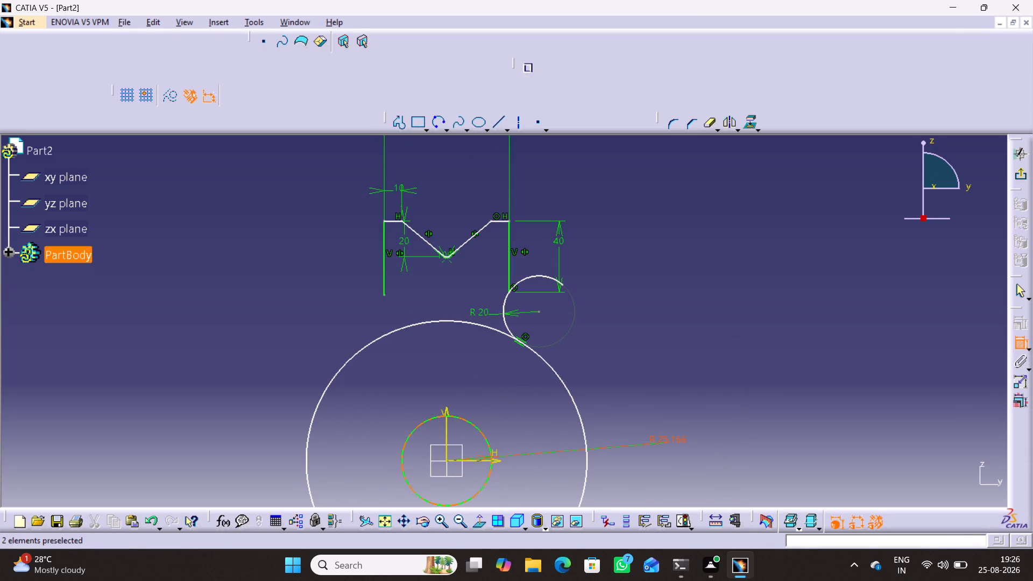
pyautogui.doubleClick(664, 440)
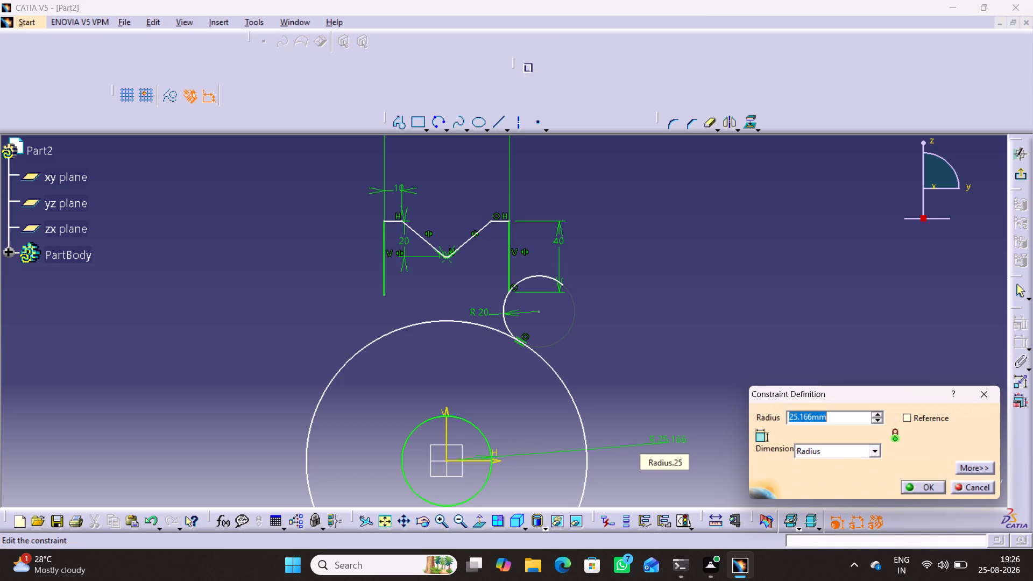
pyautogui.write('46')
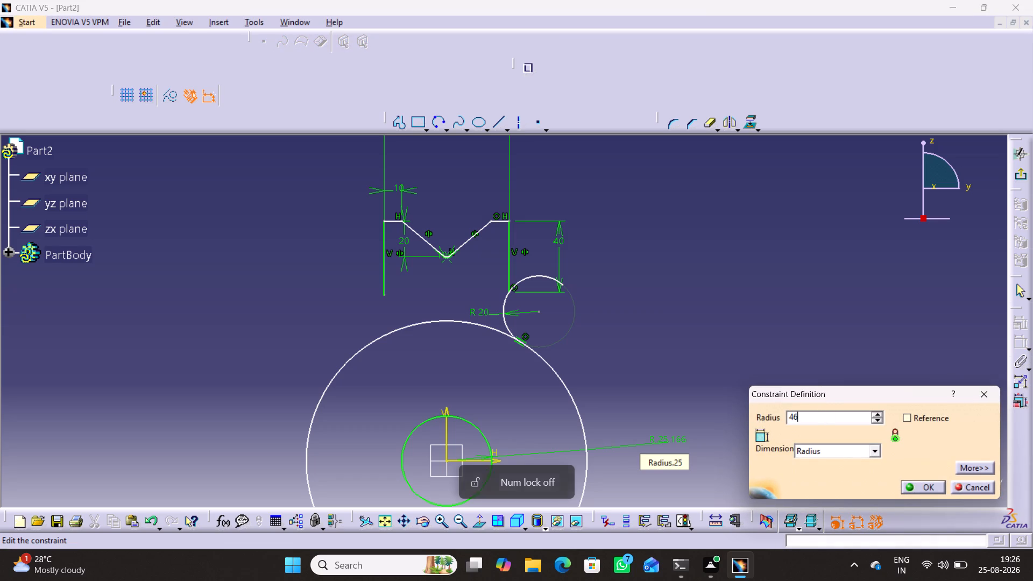
pyautogui.press('BackSpace')
pyautogui.press('Clear')
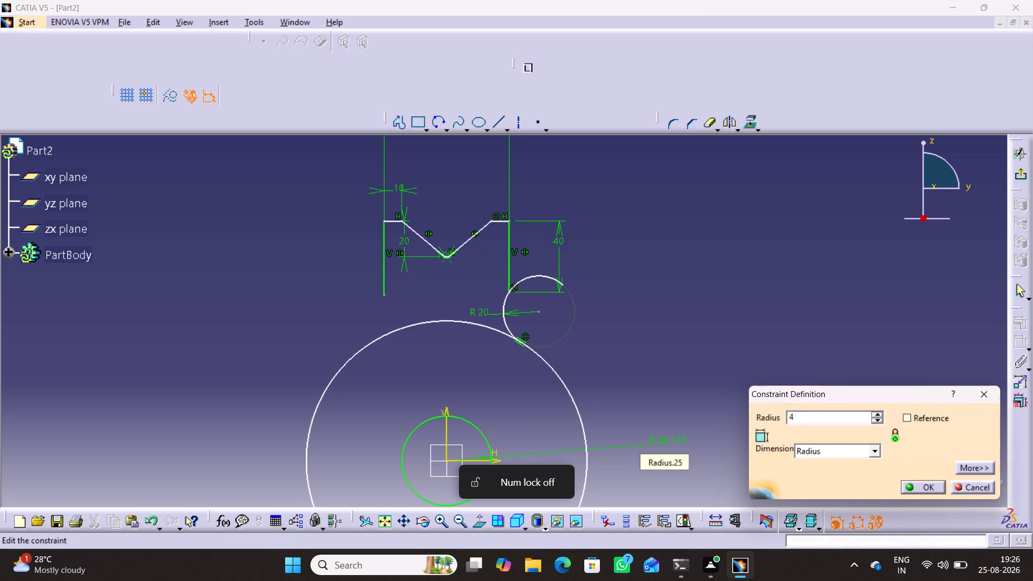
pyautogui.press('Clear')
pyautogui.press('5')
pyautogui.press('Return')
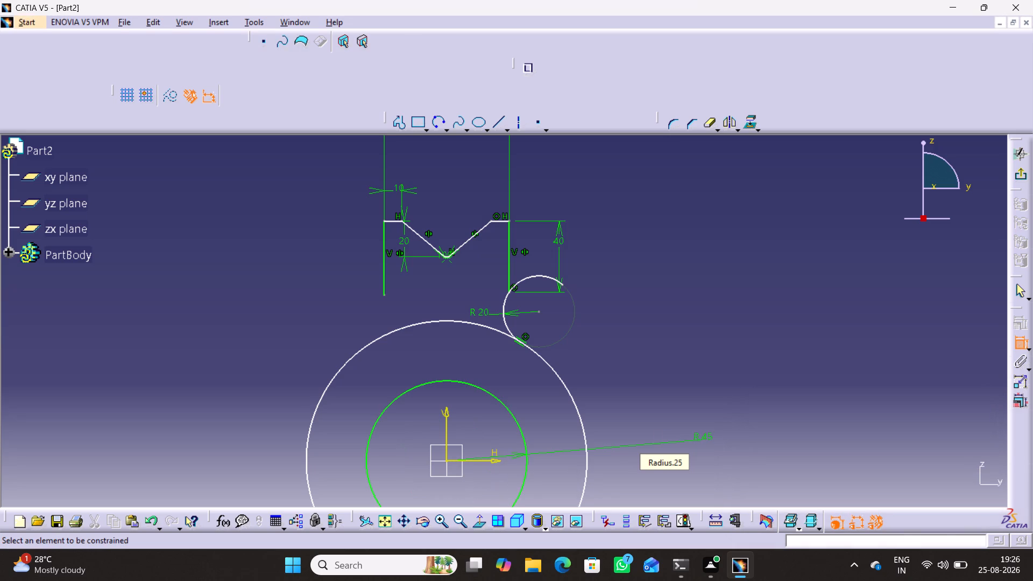
# Dimension the outer circle's radius and set it to 75 mm.
pyautogui.click(568, 393)
pyautogui.click(640, 358)
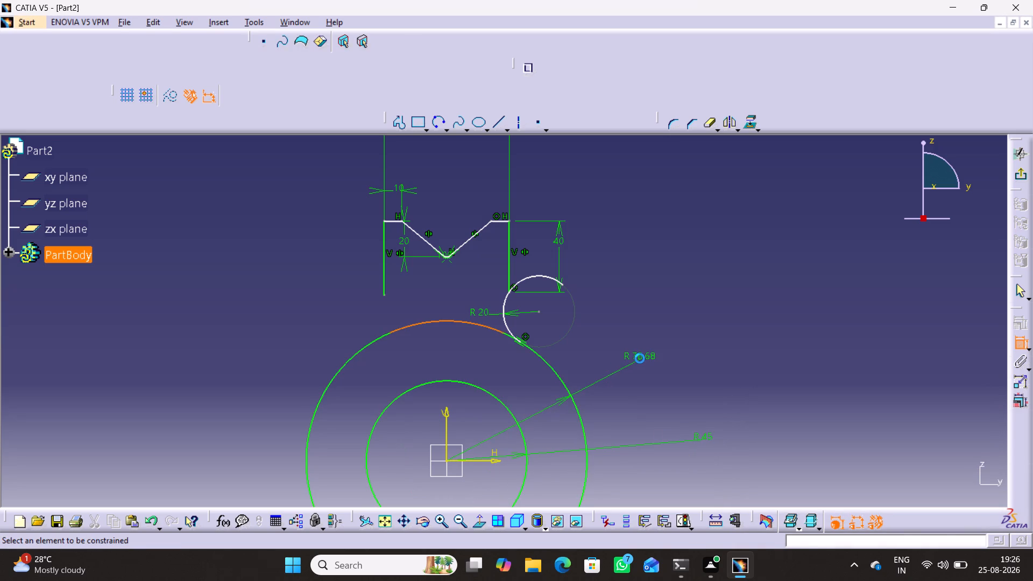
pyautogui.doubleClick(640, 355)
pyautogui.write('75')
pyautogui.press('Return')
pyautogui.click(657, 275)
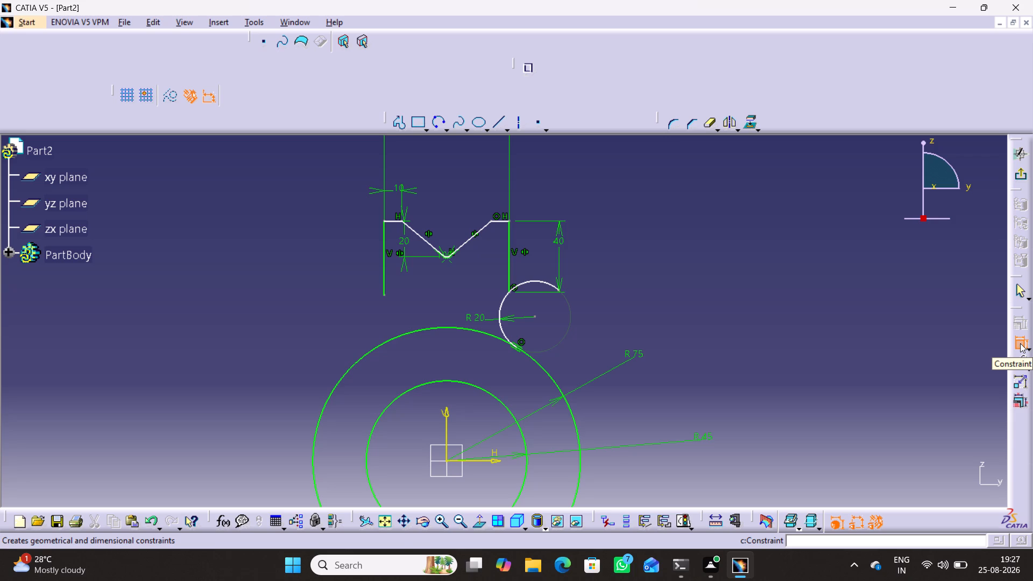
pyautogui.click(1023, 343)
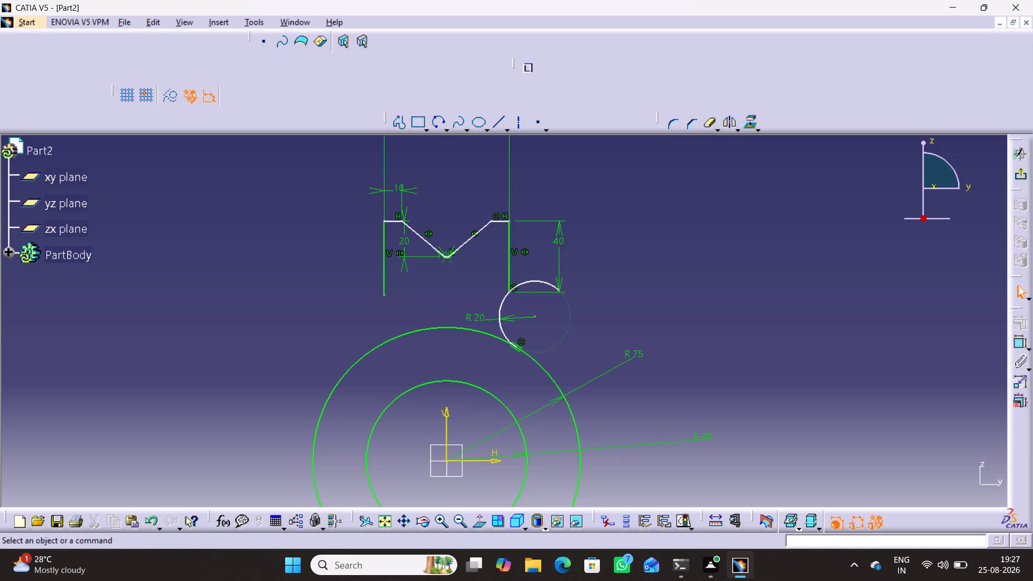
# Add a tangency constraint between the 20 mm arc and the profile's right vertical line.
pyautogui.moveTo(536, 324); pyautogui.dragTo(550, 256, button='middle')
pyautogui.rightClick(536, 324)
pyautogui.moveTo(544, 281); pyautogui.dragTo(508, 334, button='middle')
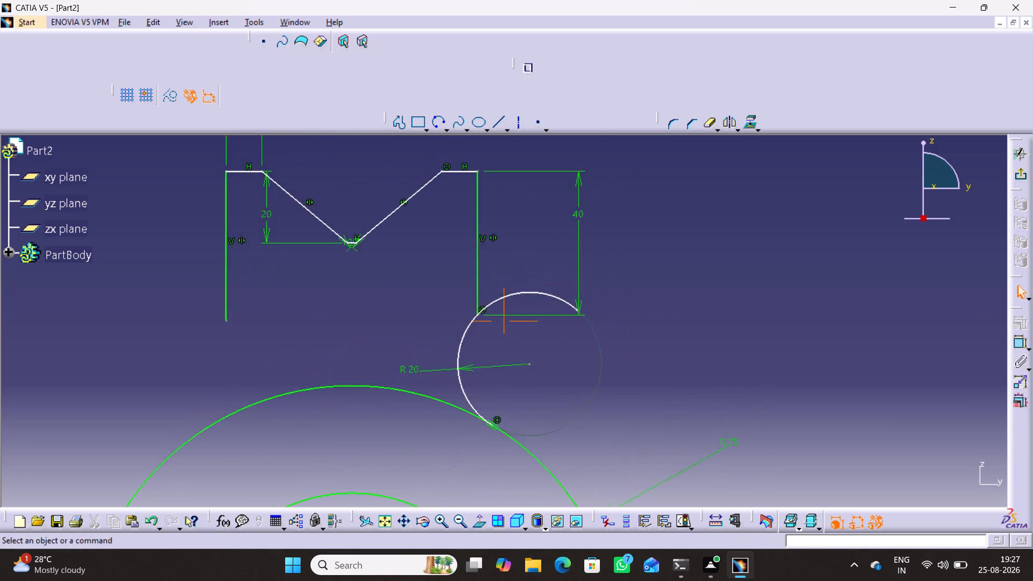
pyautogui.moveTo(508, 334); pyautogui.dragTo(525, 259, button='middle')
pyautogui.rightClick(508, 334)
pyautogui.moveTo(464, 354); pyautogui.dragTo(465, 333, button='middle')
pyautogui.moveTo(464, 354); pyautogui.dragTo(463, 349, button='right')
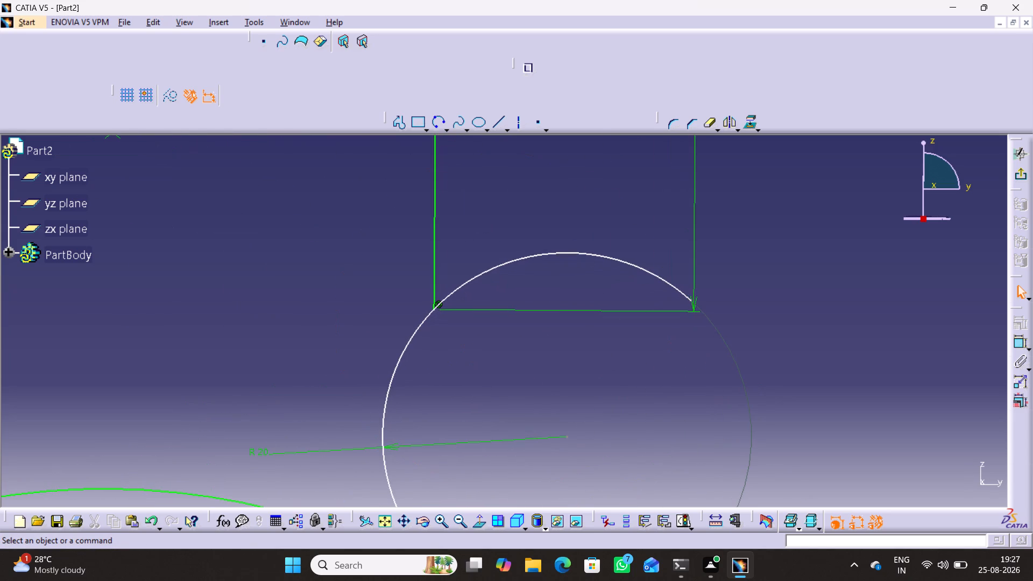
pyautogui.moveTo(468, 362); pyautogui.dragTo(487, 420, button='middle')
pyautogui.rightClick(468, 362)
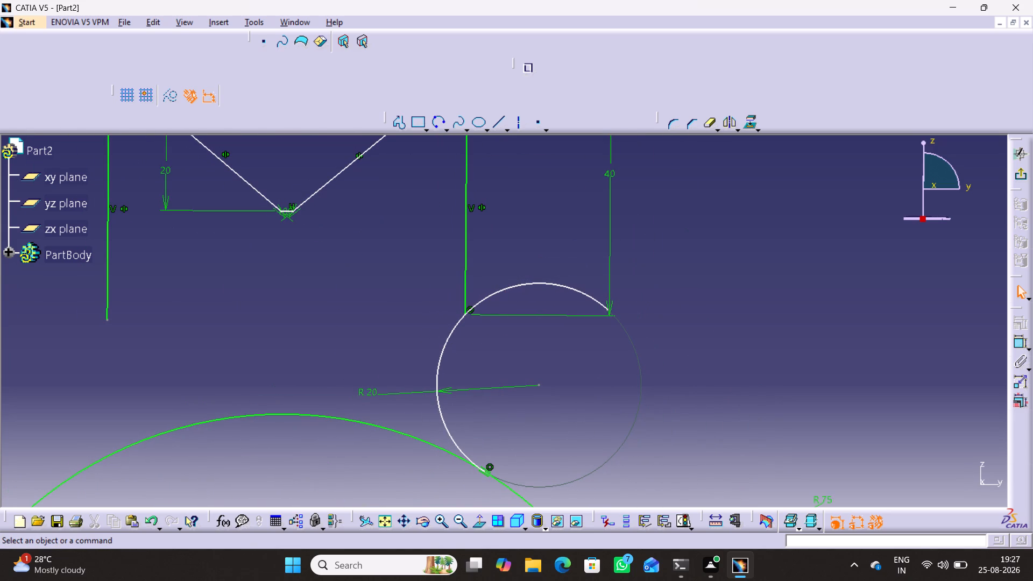
pyautogui.moveTo(512, 417); pyautogui.dragTo(515, 366, button='middle')
pyautogui.rightClick(512, 417)
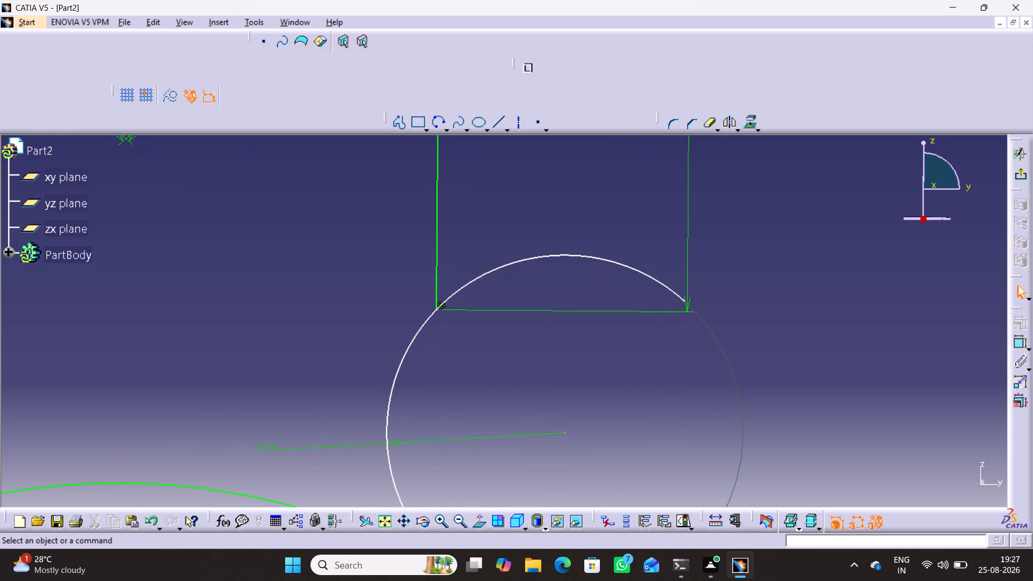
pyautogui.click(1022, 340)
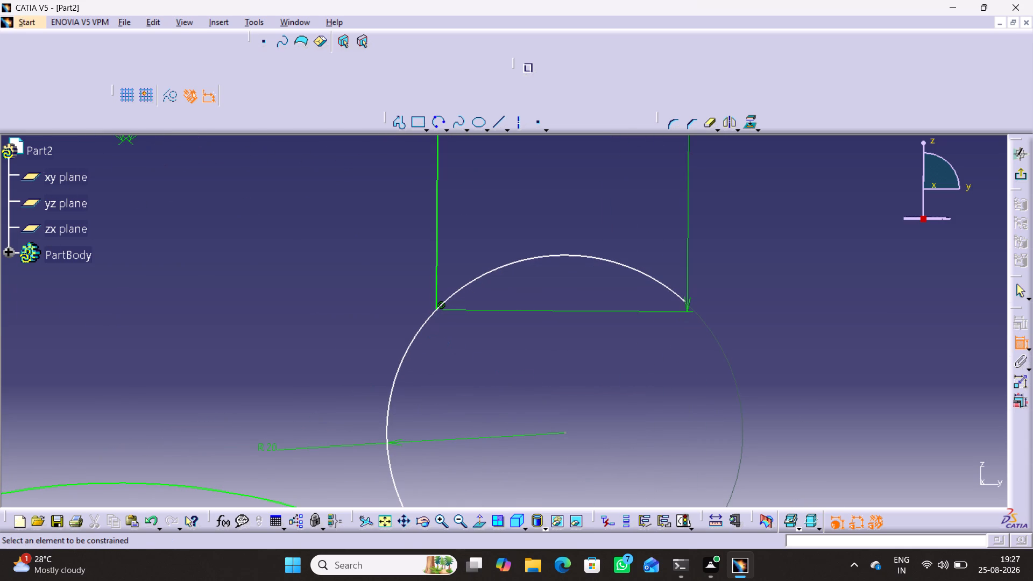
pyautogui.click(430, 317)
pyautogui.click(435, 270)
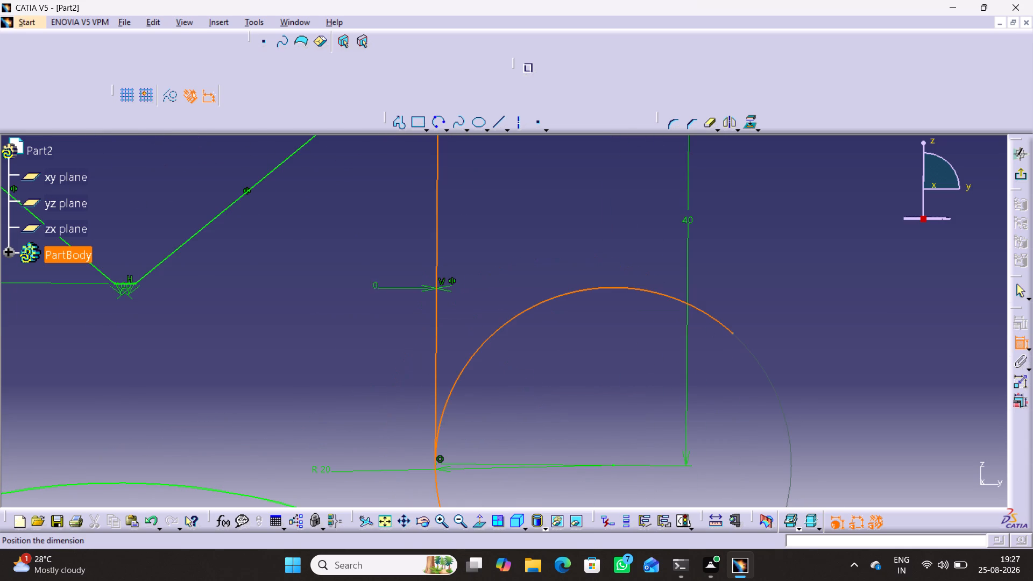
pyautogui.moveTo(585, 436); pyautogui.dragTo(576, 247, button='middle')
pyautogui.rightClick(333, 197)
pyautogui.click(365, 253)
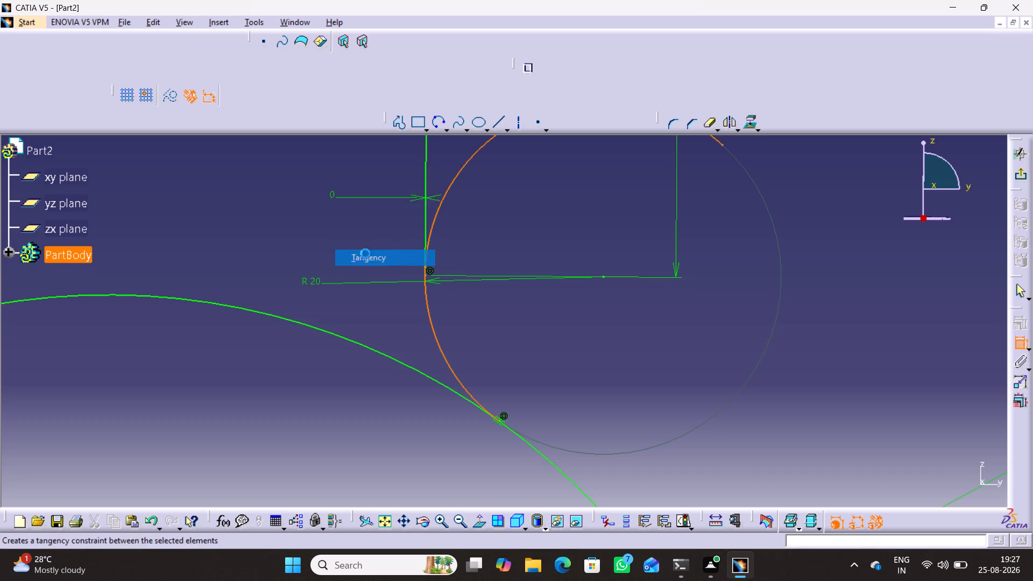
# Set the recessed profile's overall width between its two outer vertical lines to 90 mm.
pyautogui.moveTo(512, 324); pyautogui.dragTo(568, 441, button='middle')
pyautogui.rightClick(512, 324)
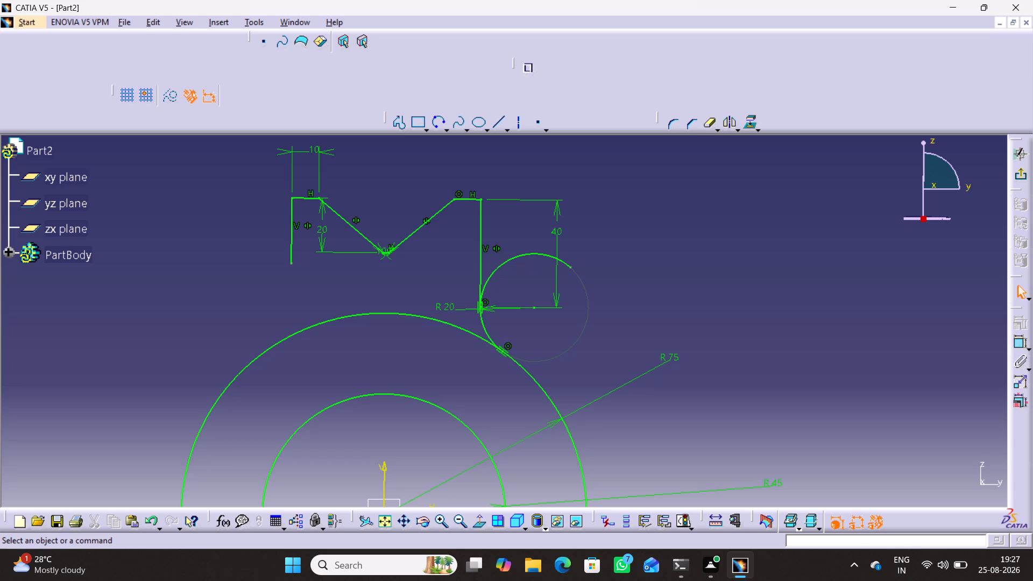
pyautogui.moveTo(455, 382); pyautogui.dragTo(471, 374, button='middle')
pyautogui.rightClick(455, 382)
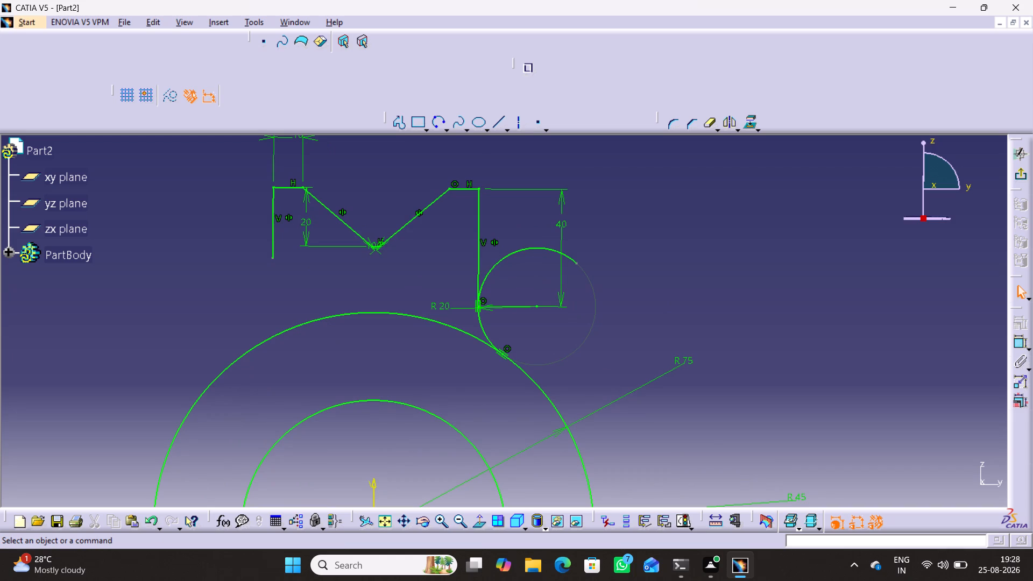
pyautogui.moveTo(471, 374); pyautogui.dragTo(478, 430, button='middle')
pyautogui.rightClick(471, 374)
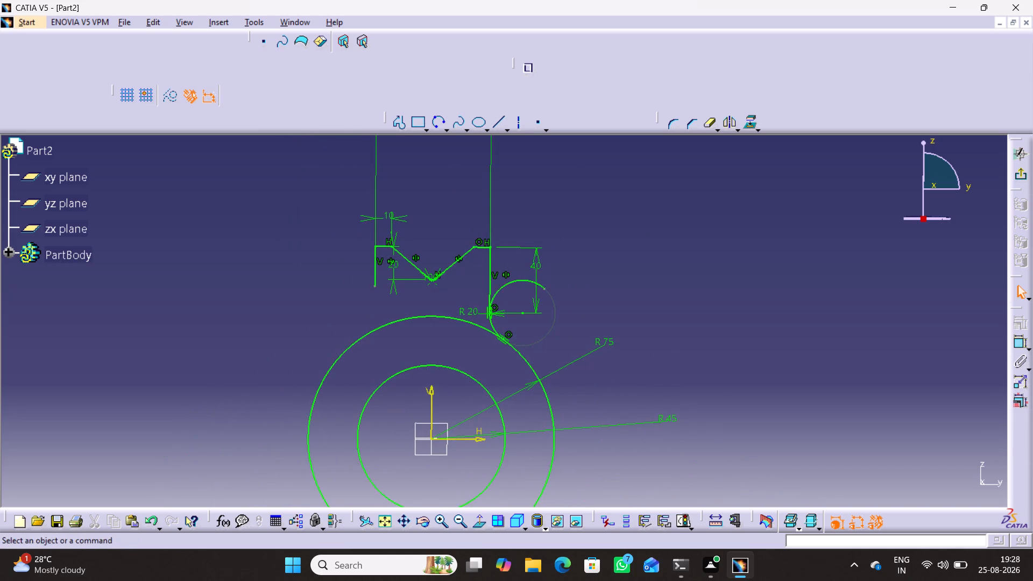
pyautogui.moveTo(560, 250); pyautogui.dragTo(556, 305, button='middle')
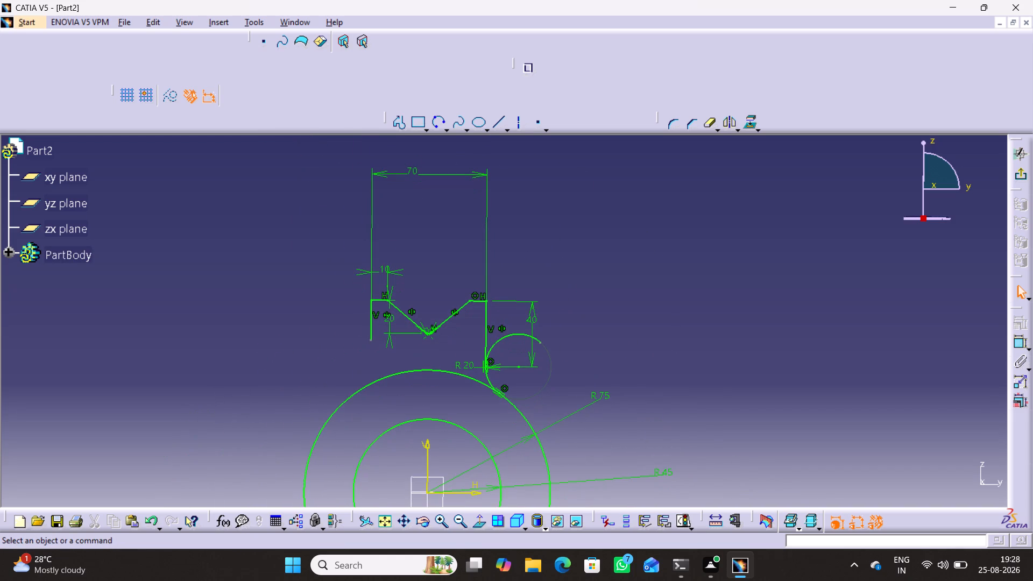
pyautogui.moveTo(439, 233); pyautogui.dragTo(439, 218, button='middle')
pyautogui.rightClick(441, 235)
pyautogui.moveTo(433, 224); pyautogui.dragTo(416, 310, button='middle')
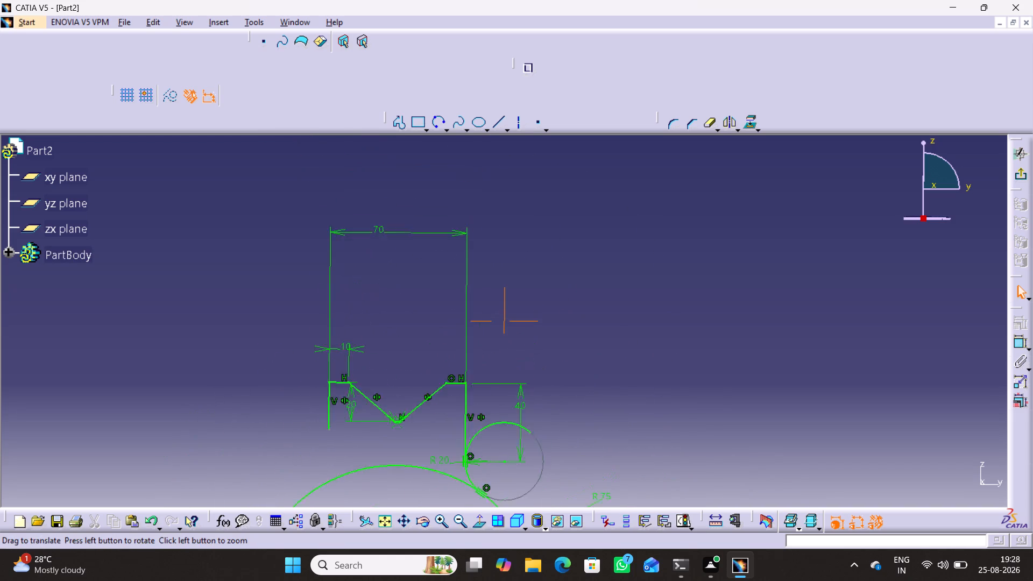
pyautogui.moveTo(416, 310); pyautogui.dragTo(416, 311, button='middle')
pyautogui.doubleClick(380, 230)
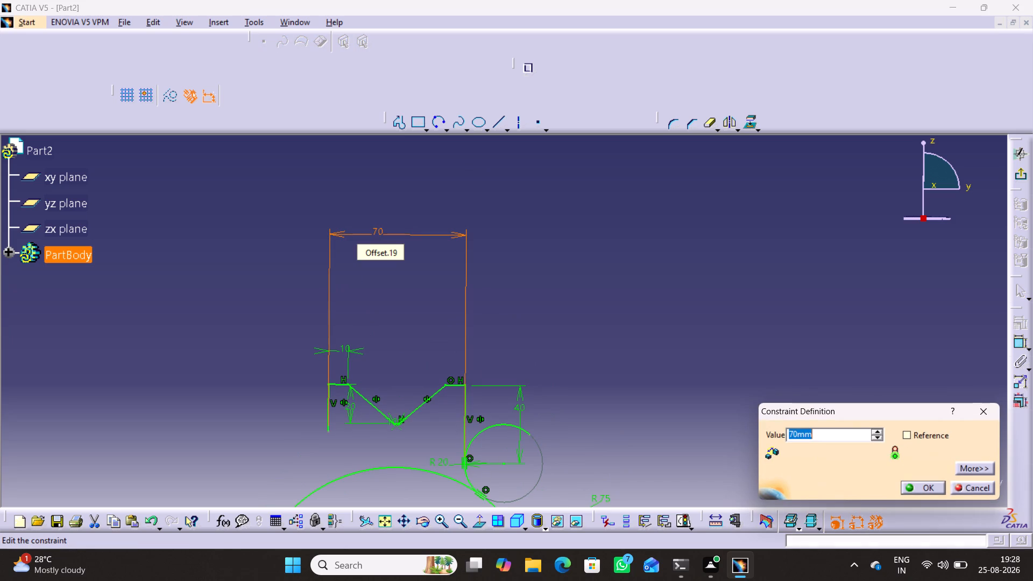
pyautogui.write('90')
pyautogui.press('Return')
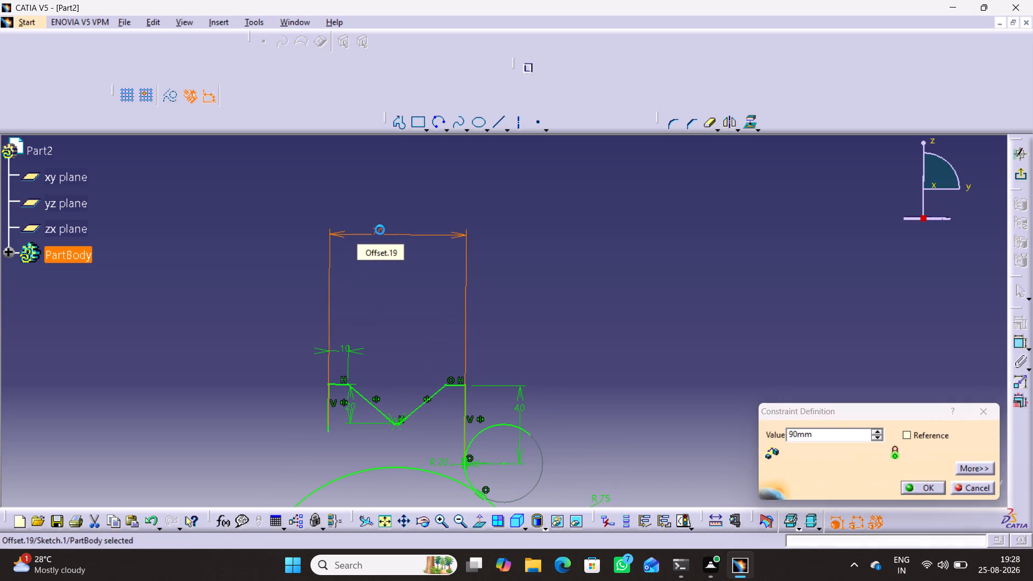
pyautogui.click(571, 295)
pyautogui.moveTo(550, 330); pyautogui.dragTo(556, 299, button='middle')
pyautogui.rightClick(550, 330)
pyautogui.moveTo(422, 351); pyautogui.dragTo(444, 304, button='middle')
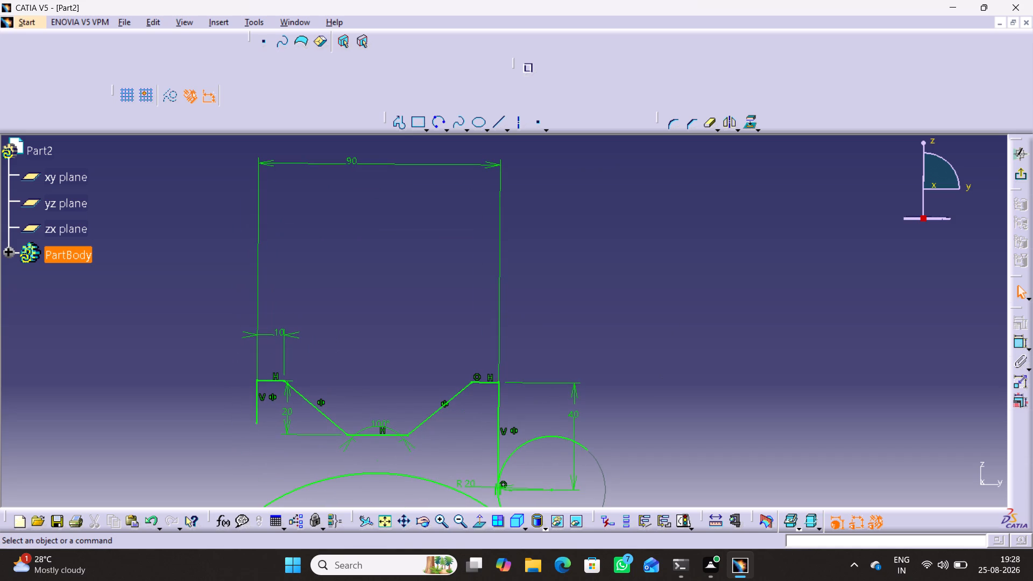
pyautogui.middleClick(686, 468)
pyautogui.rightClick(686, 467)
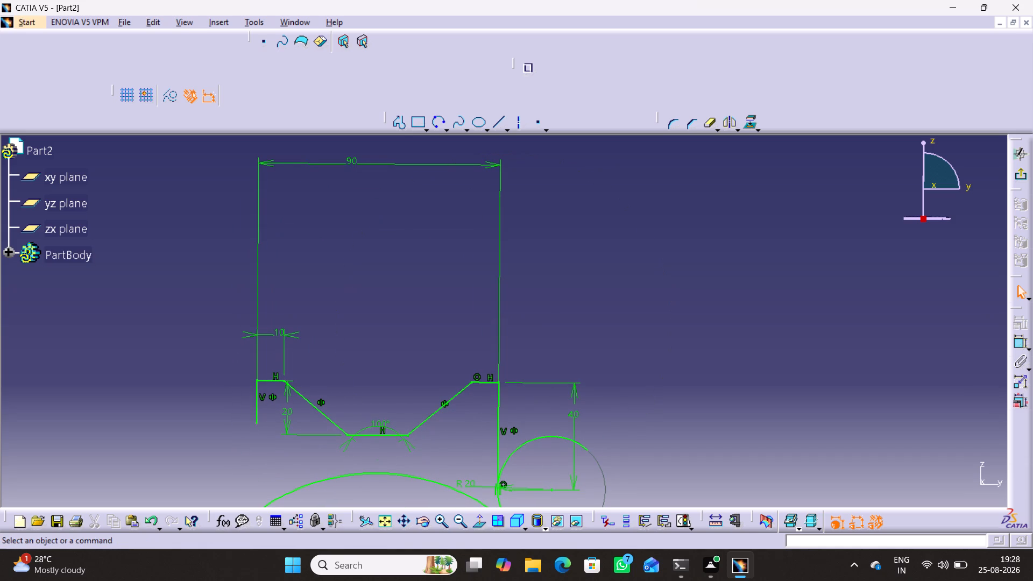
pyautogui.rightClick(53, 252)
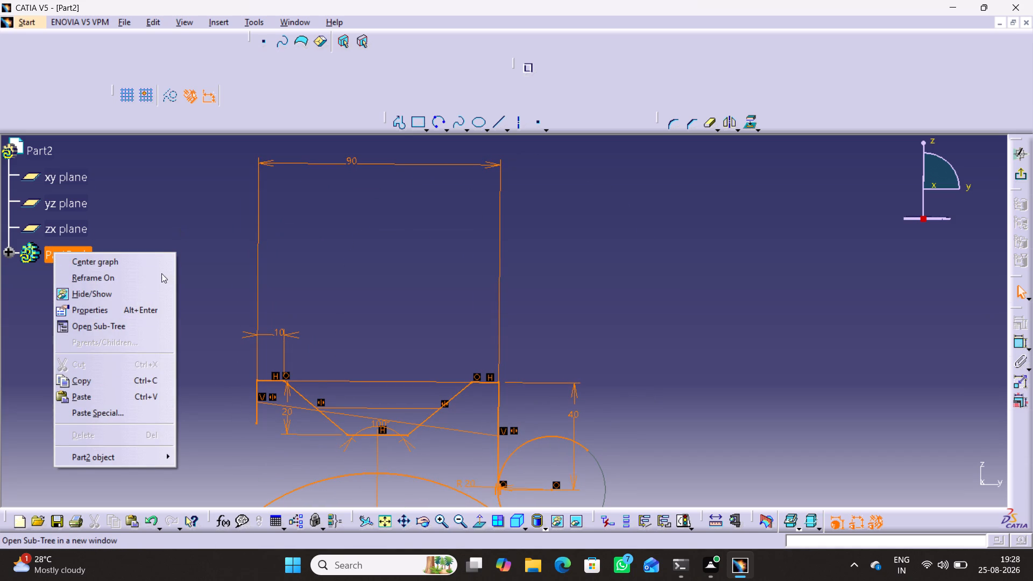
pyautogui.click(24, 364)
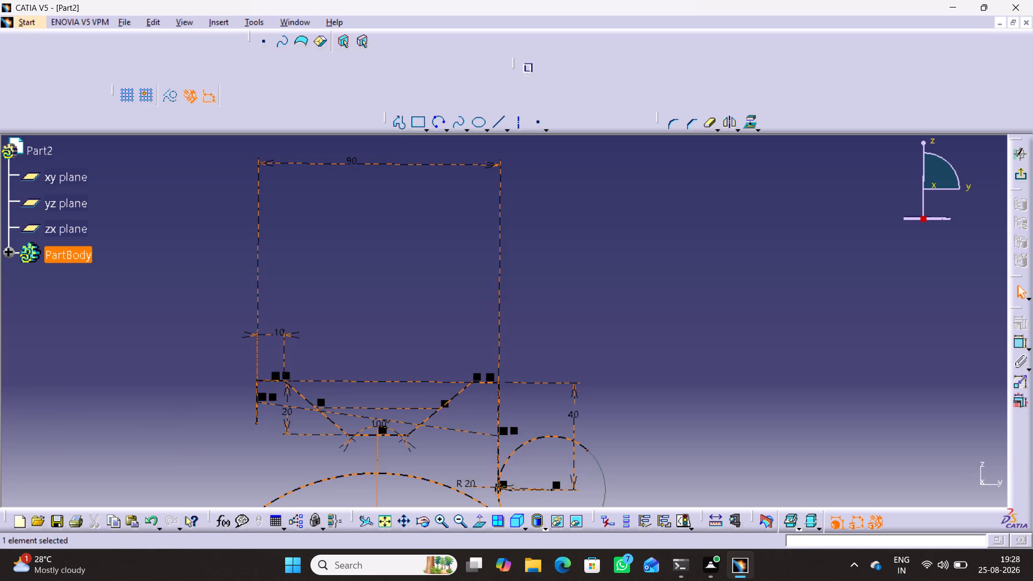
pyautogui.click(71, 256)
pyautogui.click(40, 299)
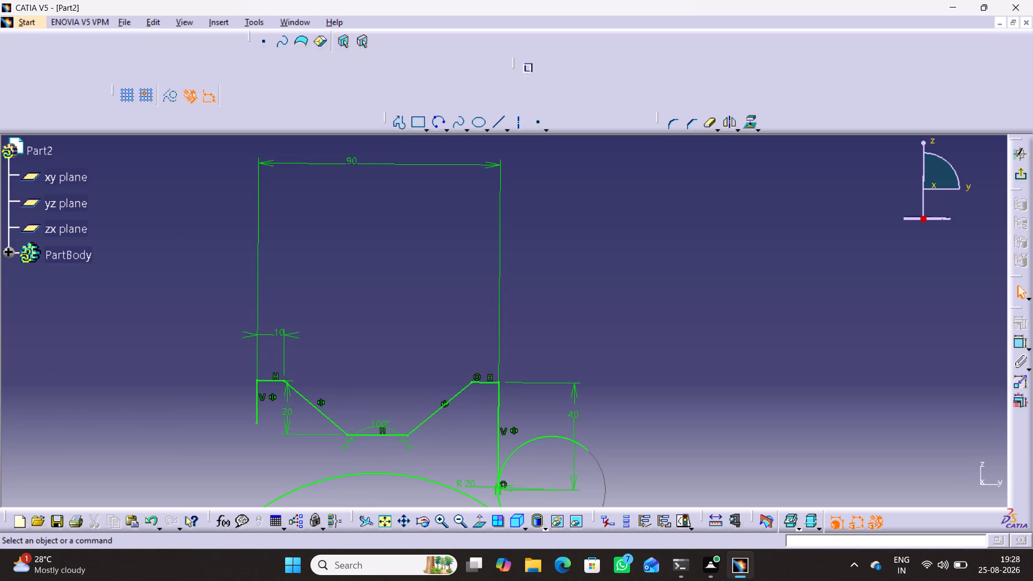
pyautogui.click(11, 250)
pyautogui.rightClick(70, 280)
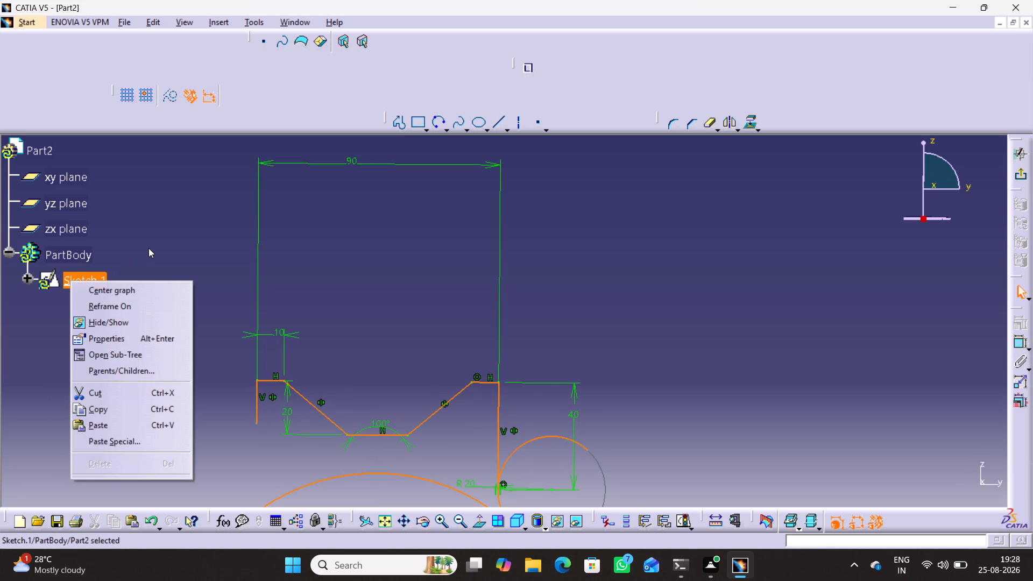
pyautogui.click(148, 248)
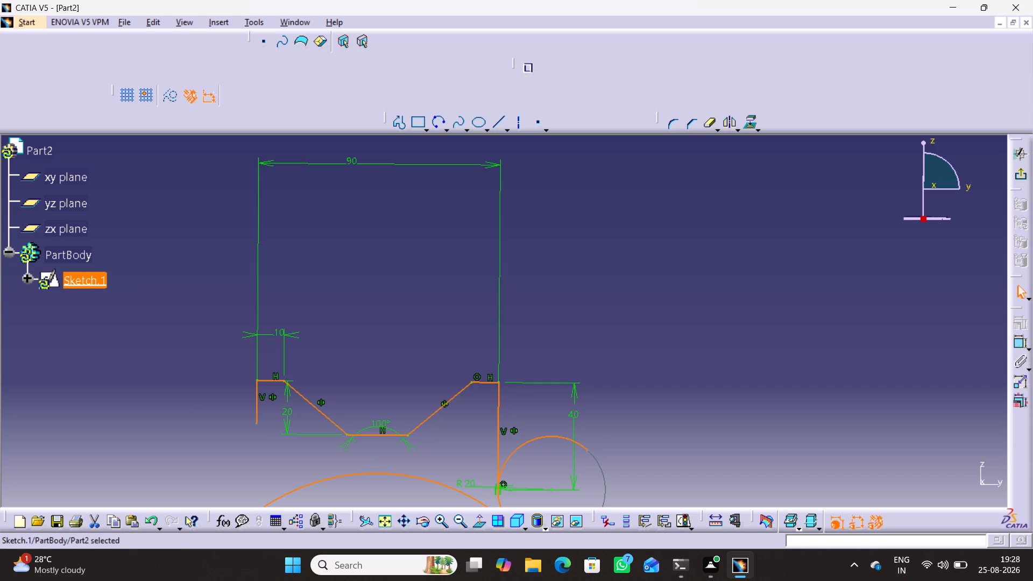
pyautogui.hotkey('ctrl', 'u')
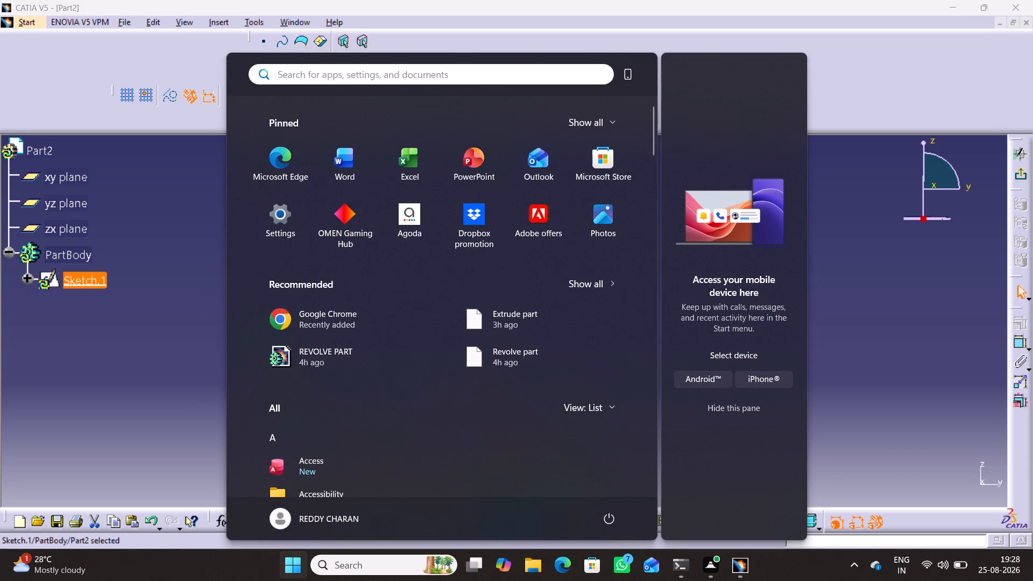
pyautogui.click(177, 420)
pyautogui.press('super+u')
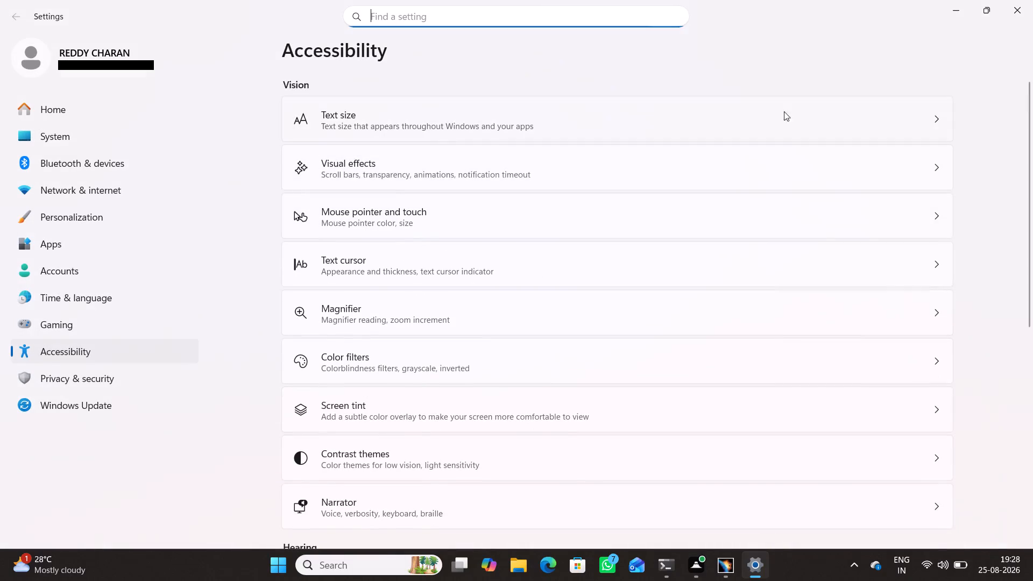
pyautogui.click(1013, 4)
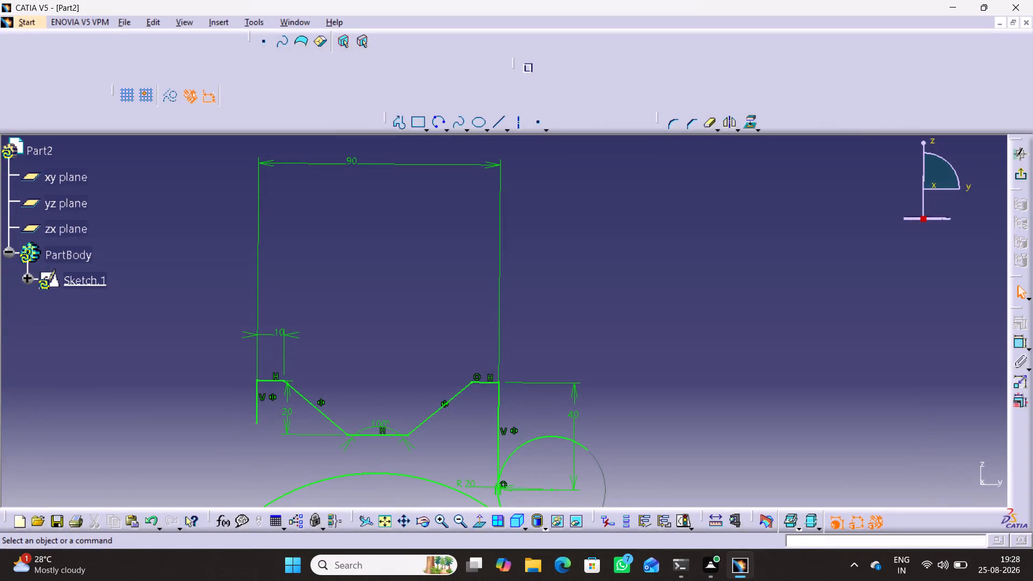
# Delete the 20 mm radius dimension from the arc between the outer circle and the profile's right vertical line.
pyautogui.moveTo(598, 319); pyautogui.dragTo(617, 378, button='middle')
pyautogui.rightClick(598, 319)
pyautogui.moveTo(618, 370); pyautogui.dragTo(635, 298, button='middle')
pyautogui.rightClick(635, 298)
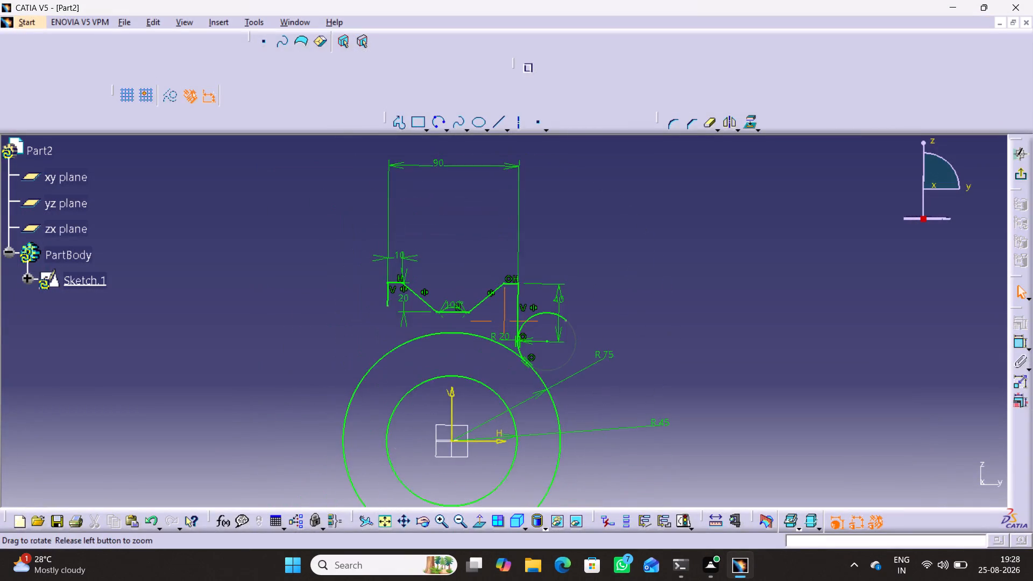
pyautogui.moveTo(635, 298); pyautogui.dragTo(631, 252, button='middle')
pyautogui.moveTo(654, 337); pyautogui.dragTo(654, 324, button='middle')
pyautogui.rightClick(654, 337)
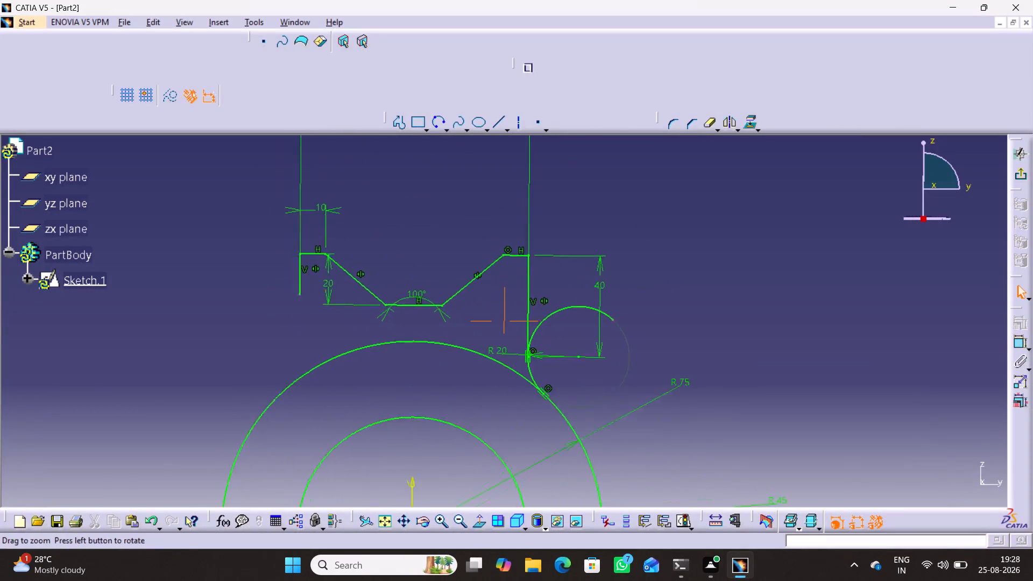
pyautogui.moveTo(654, 324); pyautogui.dragTo(653, 268, button='middle')
pyautogui.moveTo(635, 341); pyautogui.dragTo(609, 307, button='middle')
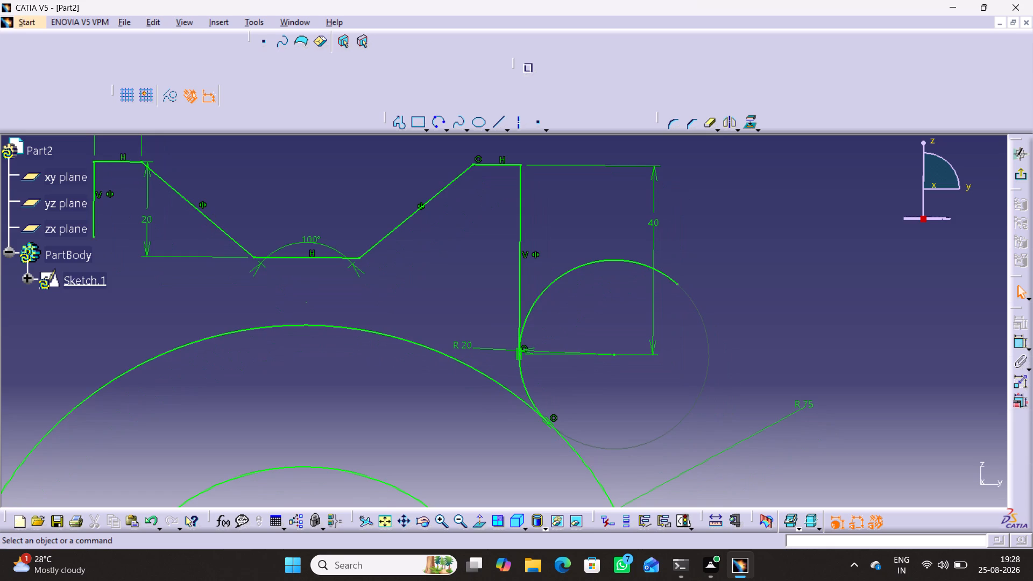
pyautogui.rightClick(462, 343)
pyautogui.click(496, 307)
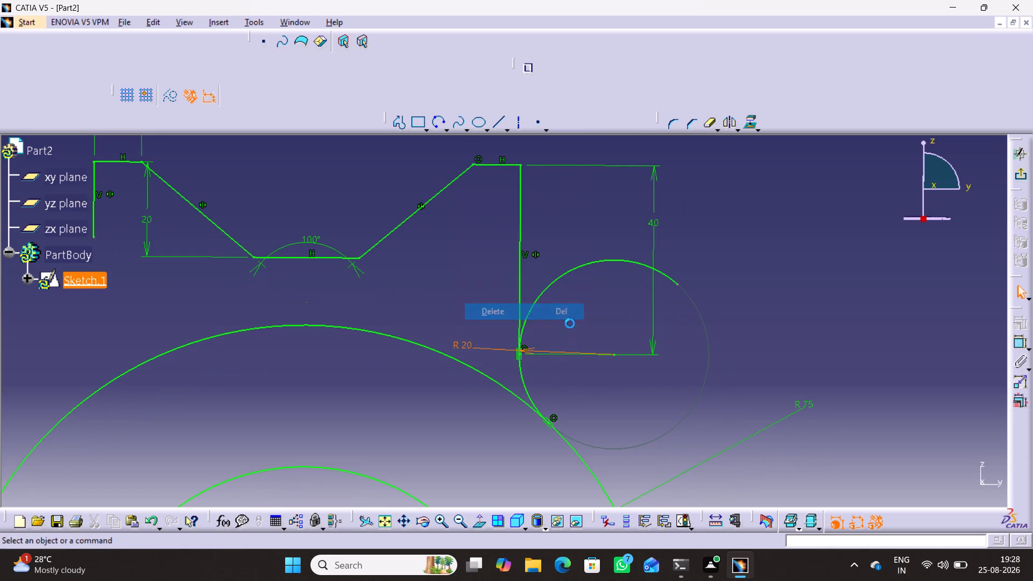
pyautogui.click(745, 333)
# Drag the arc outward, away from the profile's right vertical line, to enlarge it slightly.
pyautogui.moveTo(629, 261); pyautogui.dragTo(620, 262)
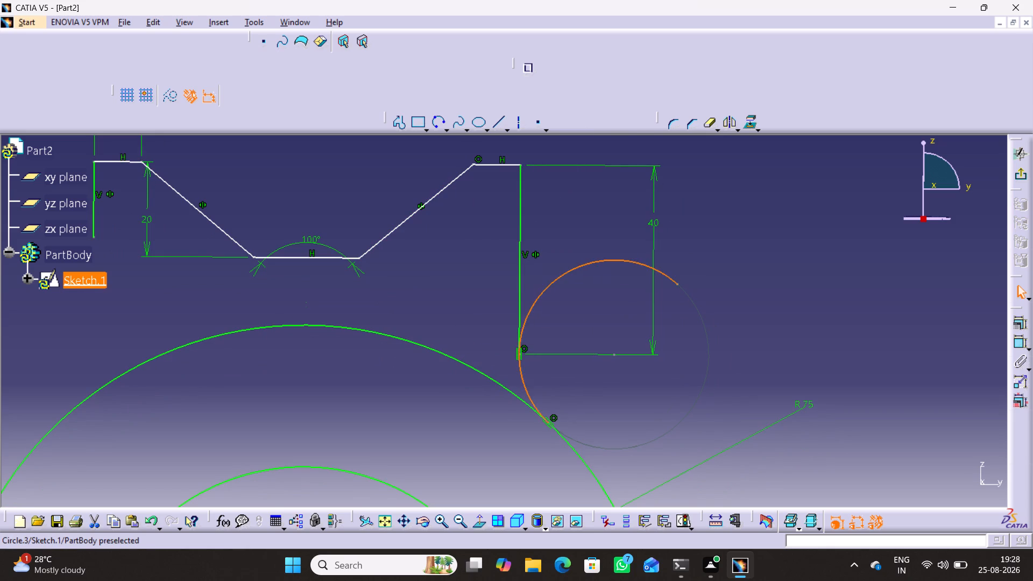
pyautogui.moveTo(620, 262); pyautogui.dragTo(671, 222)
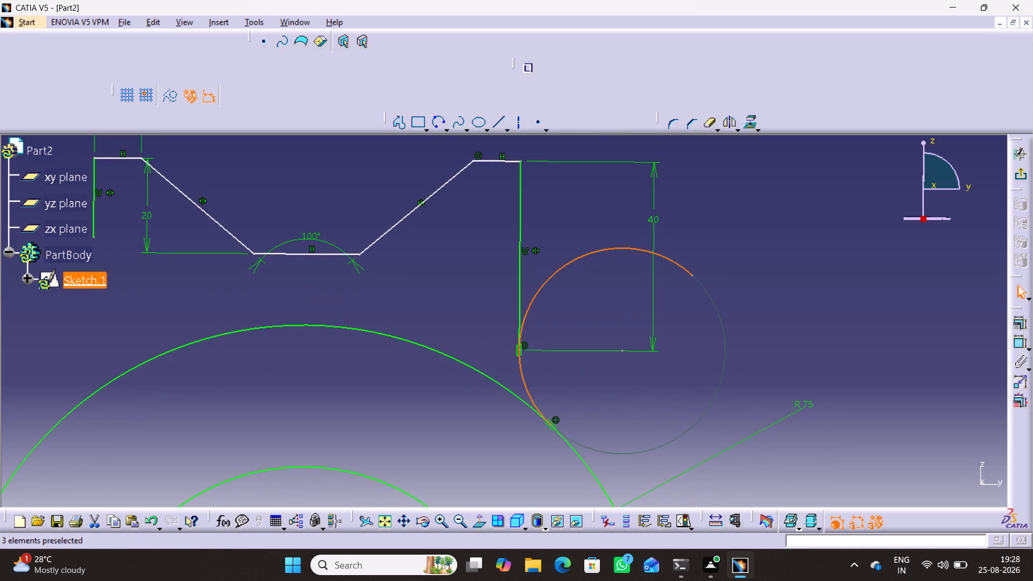
# Delete the tangency constraint between the arc and the profile's right vertical line.
pyautogui.rightClick(523, 355)
pyautogui.click(554, 323)
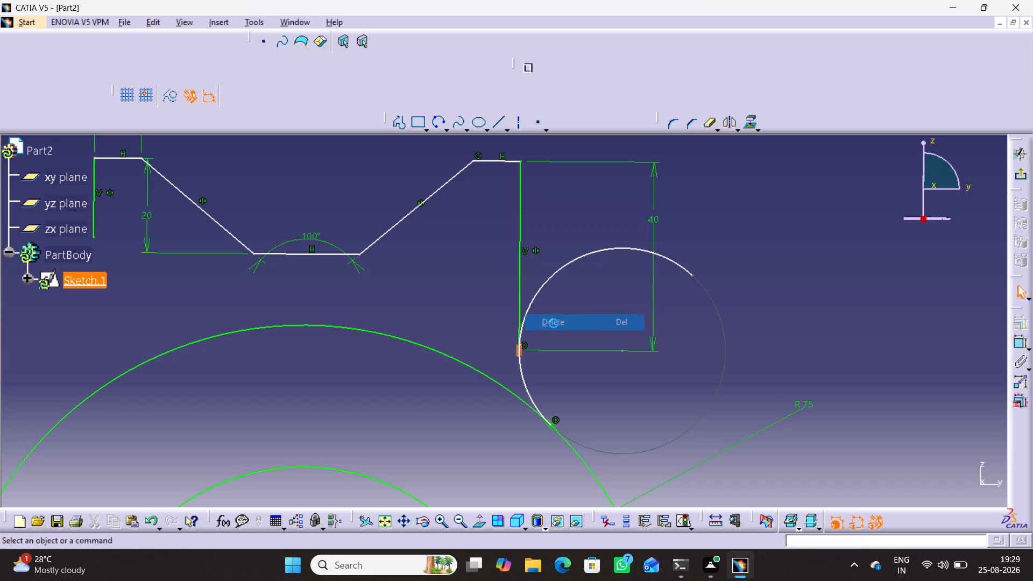
pyautogui.click(570, 367)
# Drag the profile's right vertical line upward, moving the recessed profile farther from the outer circle.
pyautogui.moveTo(519, 295); pyautogui.dragTo(521, 275)
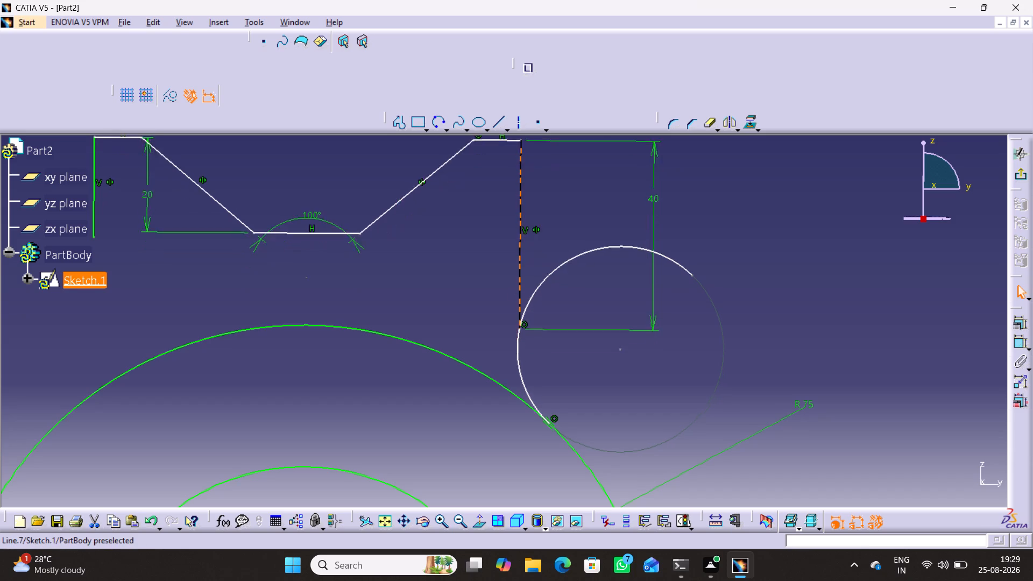
pyautogui.moveTo(521, 275); pyautogui.dragTo(569, 154)
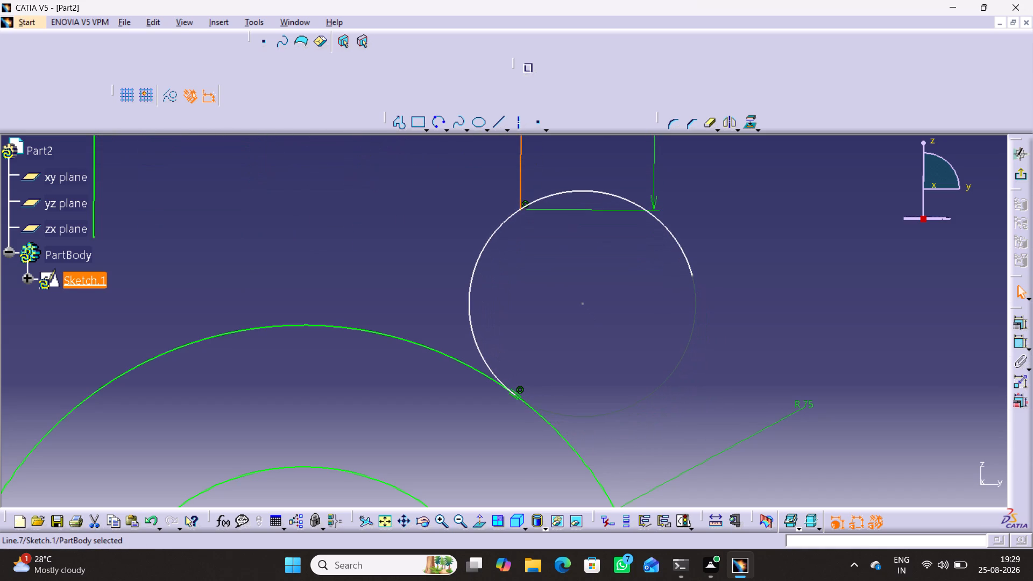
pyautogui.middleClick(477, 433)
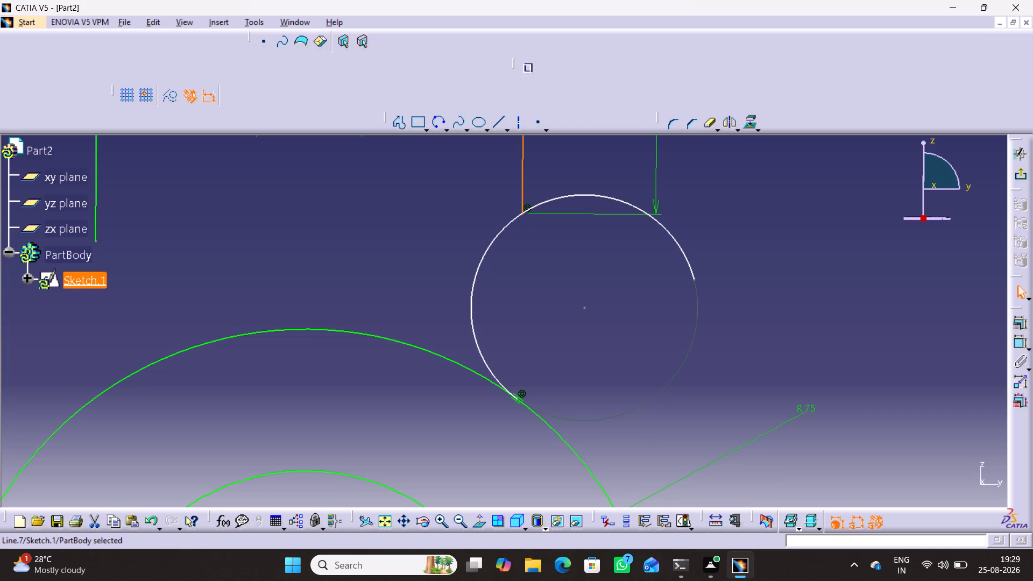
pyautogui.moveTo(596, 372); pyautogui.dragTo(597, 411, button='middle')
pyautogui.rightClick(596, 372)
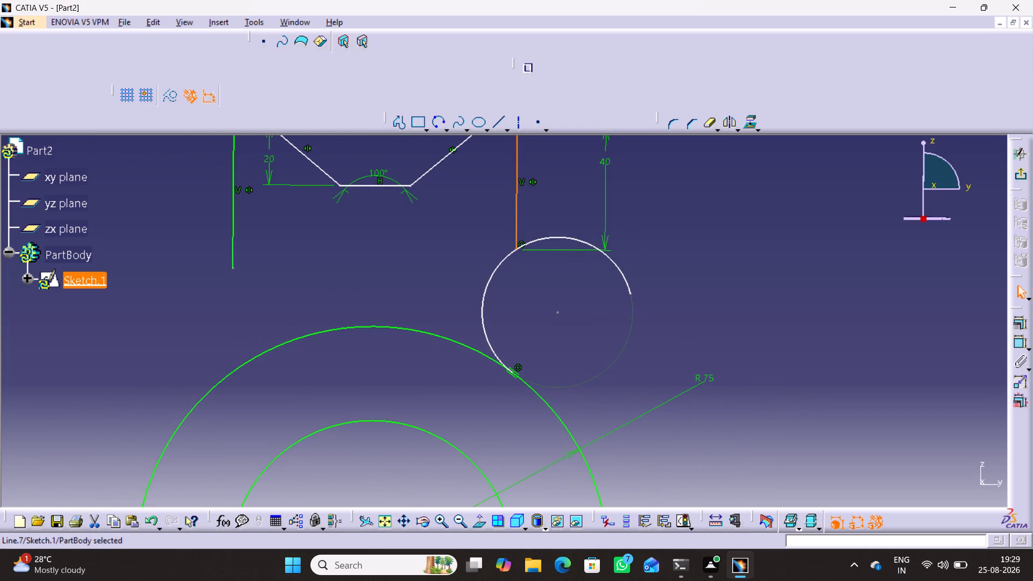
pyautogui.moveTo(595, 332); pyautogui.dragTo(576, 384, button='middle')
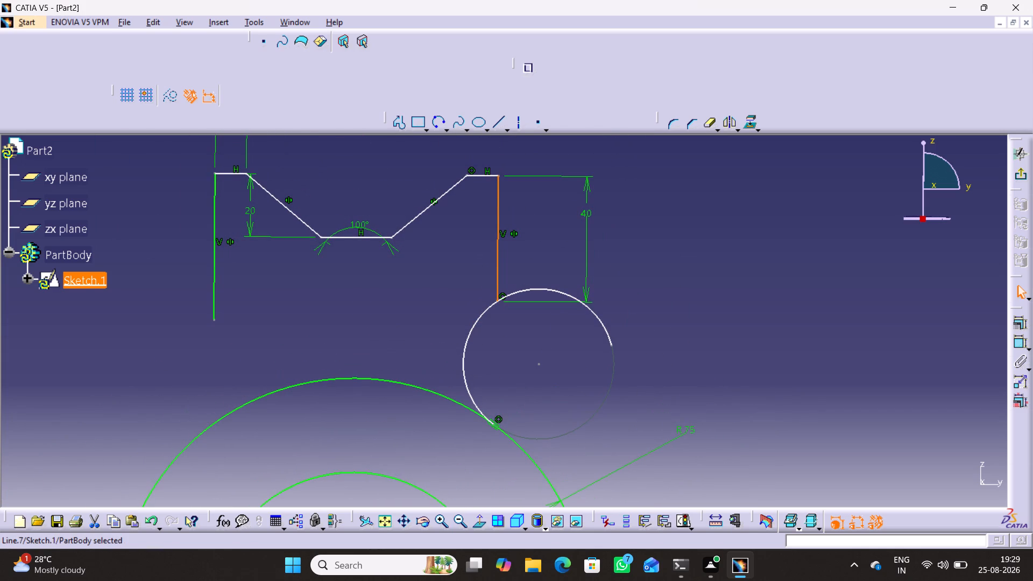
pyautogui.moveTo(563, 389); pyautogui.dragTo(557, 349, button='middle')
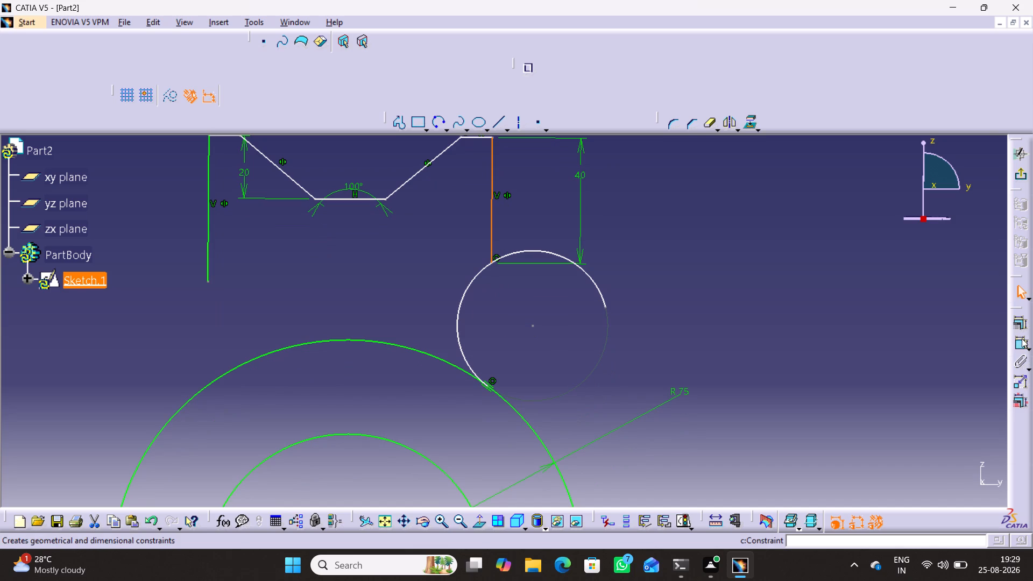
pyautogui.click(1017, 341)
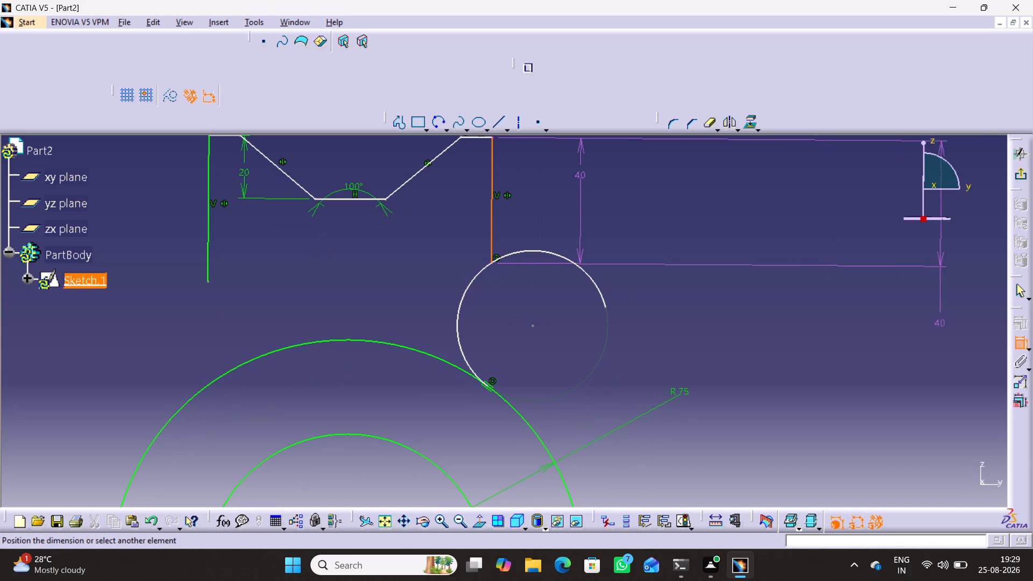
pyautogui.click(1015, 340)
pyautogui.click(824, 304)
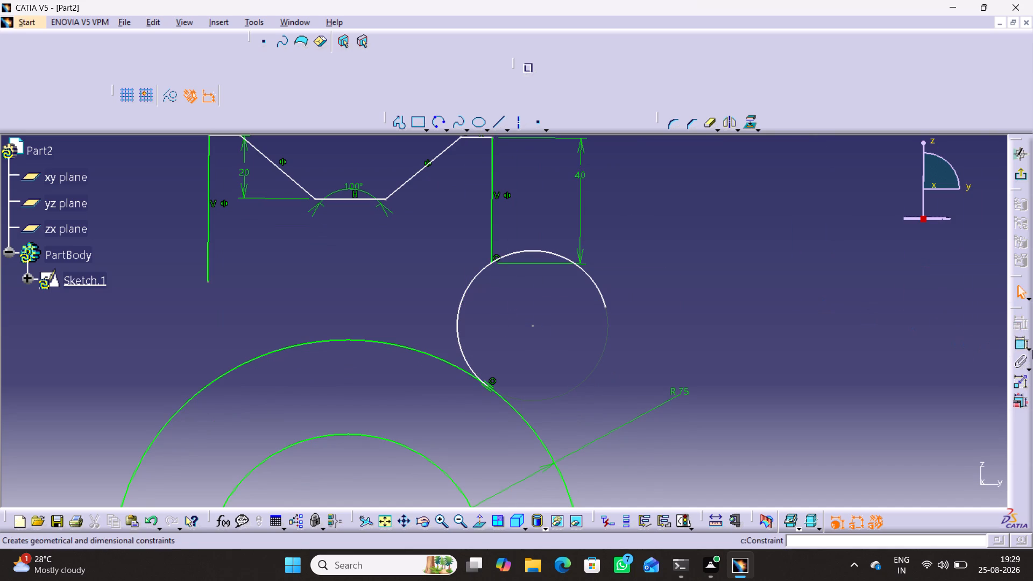
# Dimension the radius of the connecting arc and set it to 20 mm.
pyautogui.click(1017, 346)
pyautogui.click(465, 284)
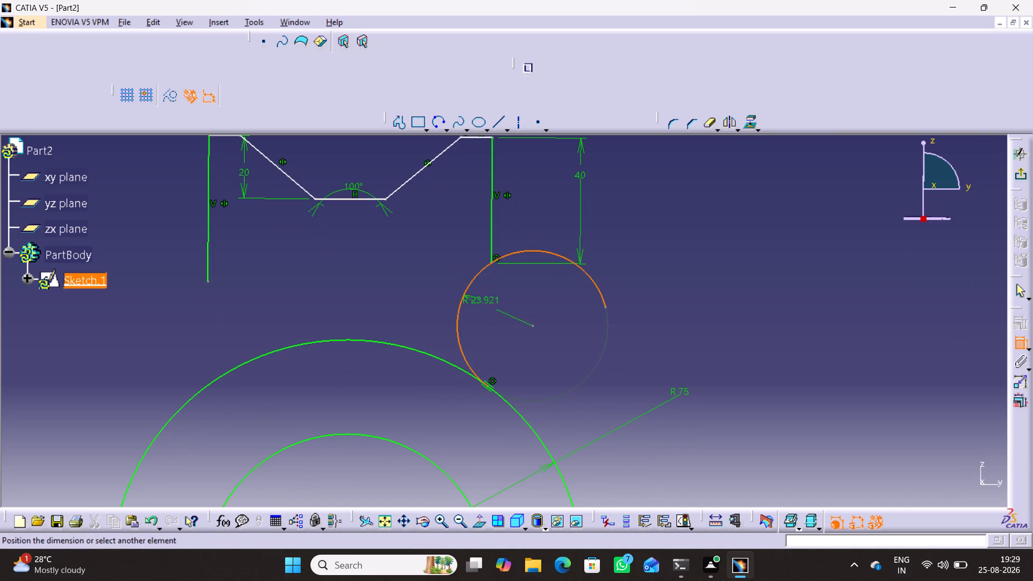
pyautogui.click(497, 324)
pyautogui.doubleClick(488, 318)
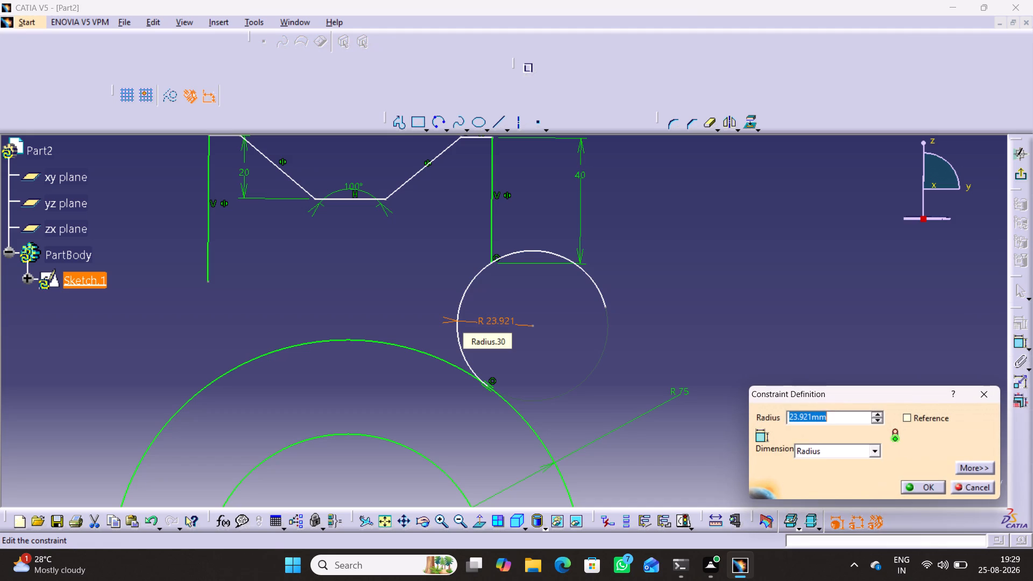
pyautogui.write('20')
pyautogui.press('Return')
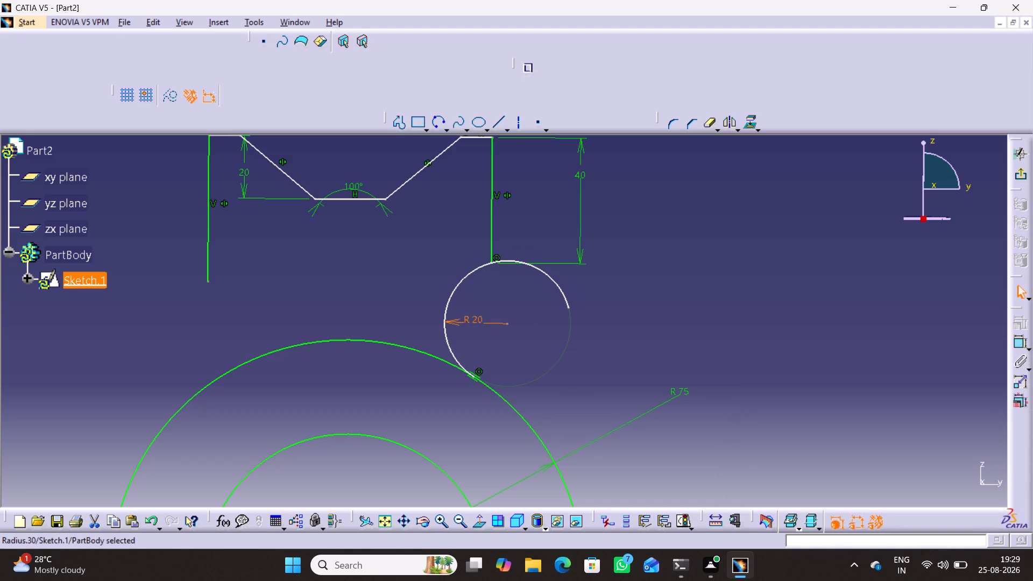
pyautogui.click(654, 324)
# Dimension the vertical distance between the sketch's horizontal axis and the profile's top right horizontal line.
pyautogui.moveTo(585, 344); pyautogui.dragTo(599, 409, button='middle')
pyautogui.rightClick(584, 344)
pyautogui.moveTo(607, 415); pyautogui.dragTo(590, 372, button='middle')
pyautogui.click(1016, 339)
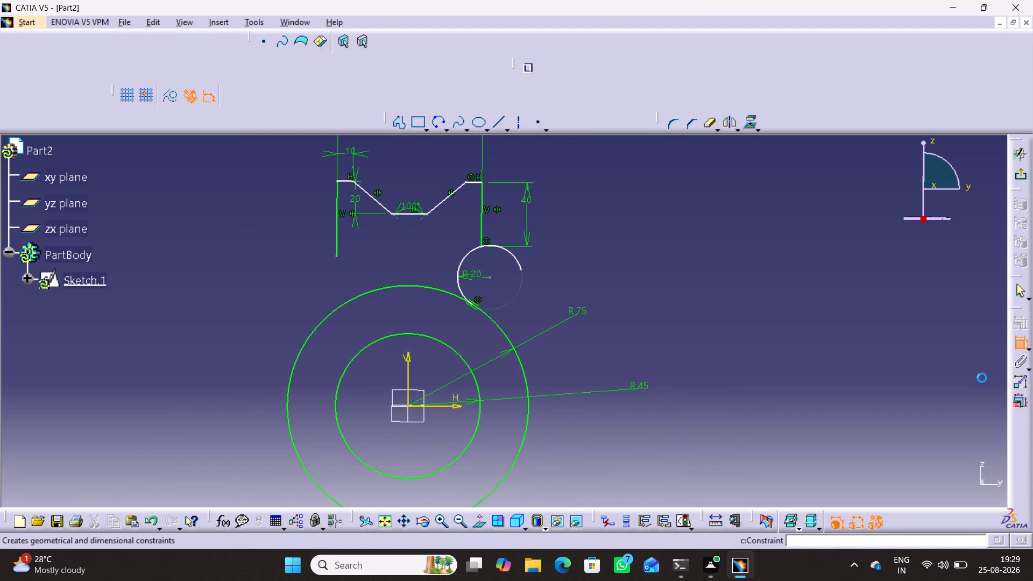
pyautogui.click(438, 405)
pyautogui.moveTo(548, 277); pyautogui.dragTo(519, 369, button='middle')
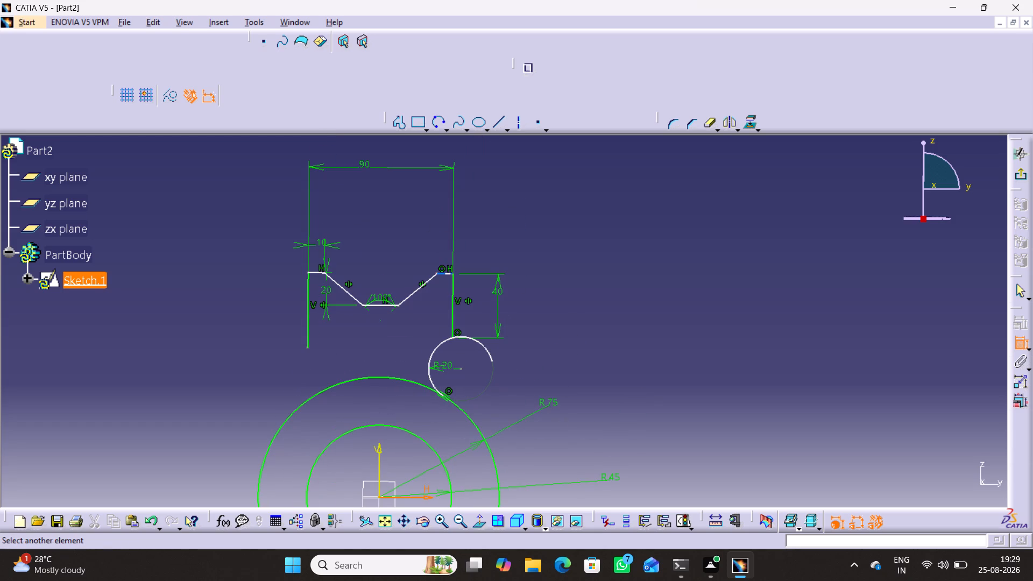
pyautogui.click(443, 273)
pyautogui.moveTo(669, 391); pyautogui.dragTo(649, 267, button='middle')
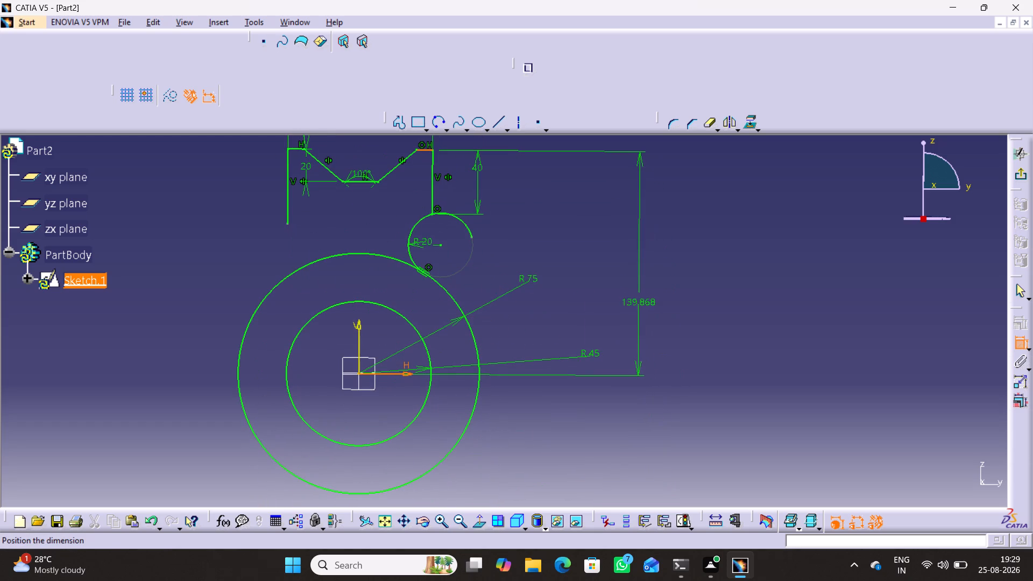
pyautogui.click(636, 279)
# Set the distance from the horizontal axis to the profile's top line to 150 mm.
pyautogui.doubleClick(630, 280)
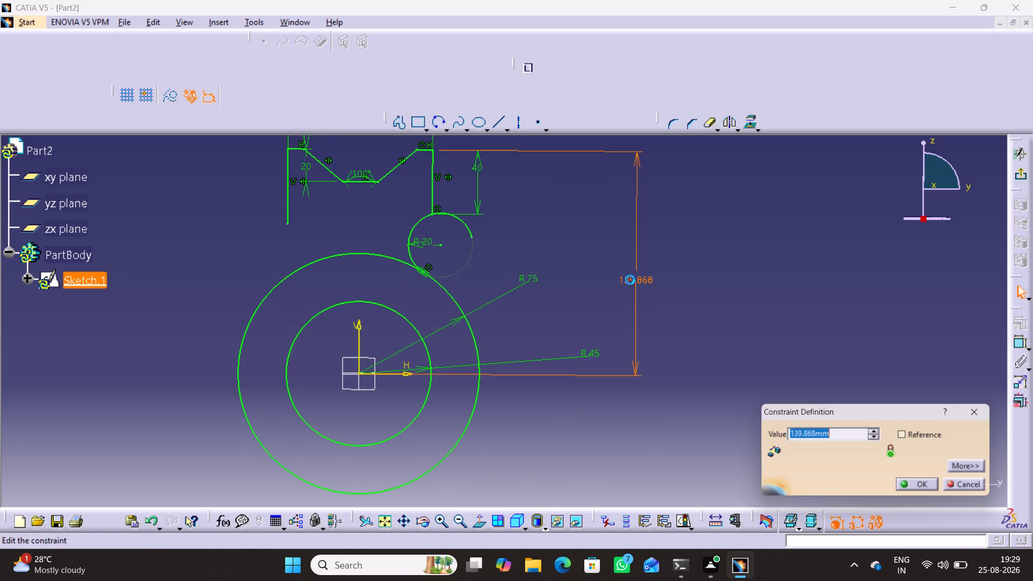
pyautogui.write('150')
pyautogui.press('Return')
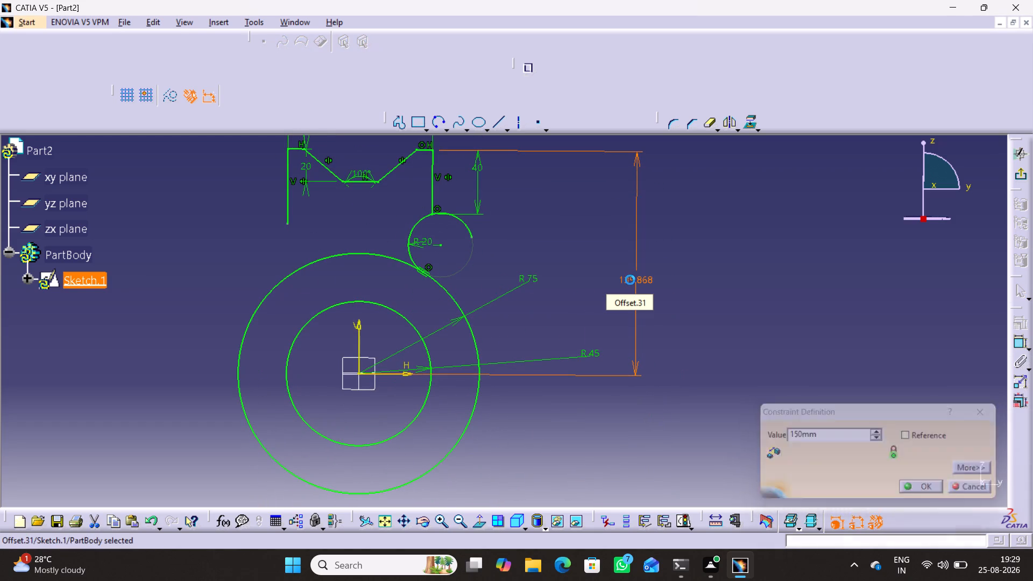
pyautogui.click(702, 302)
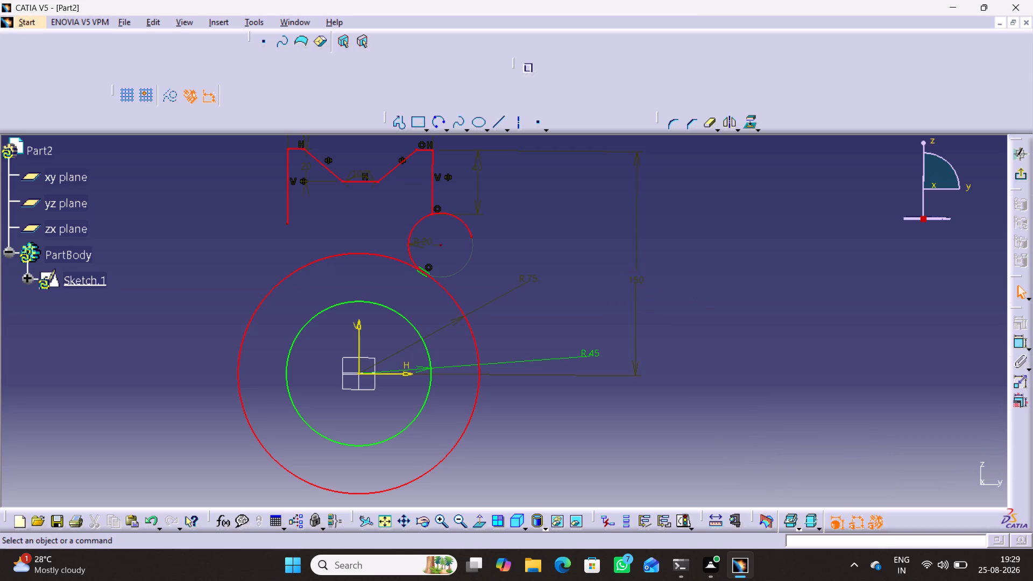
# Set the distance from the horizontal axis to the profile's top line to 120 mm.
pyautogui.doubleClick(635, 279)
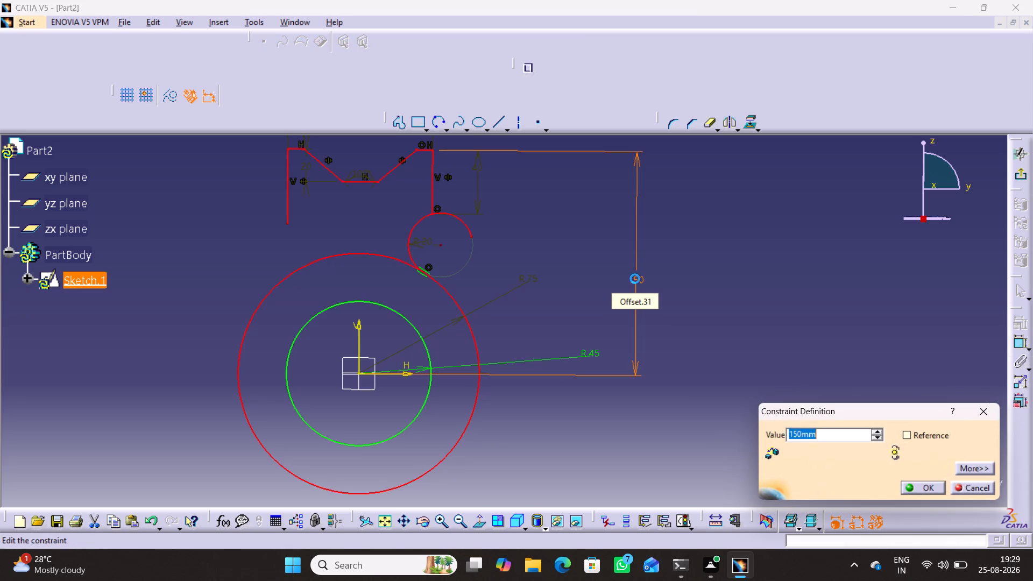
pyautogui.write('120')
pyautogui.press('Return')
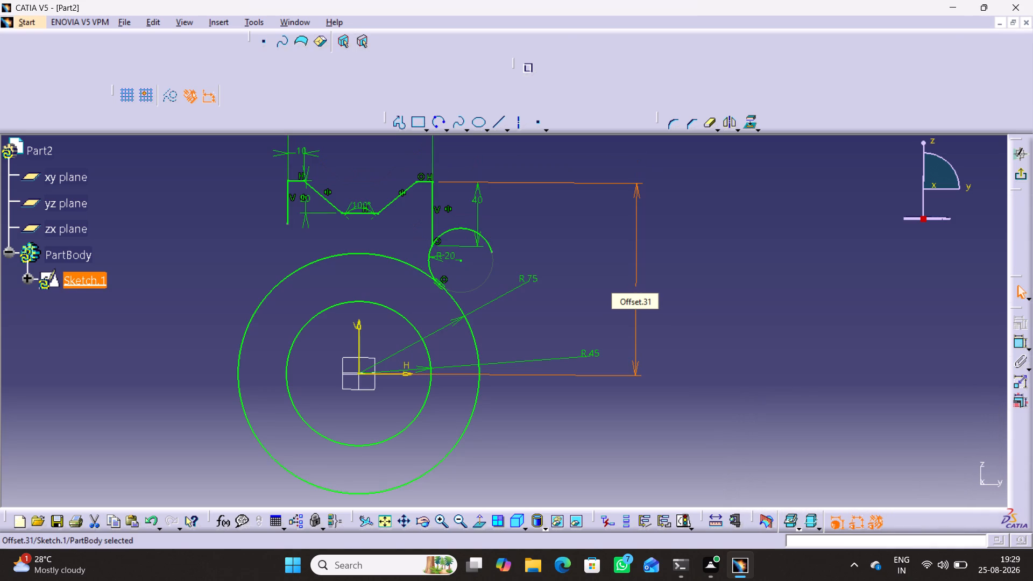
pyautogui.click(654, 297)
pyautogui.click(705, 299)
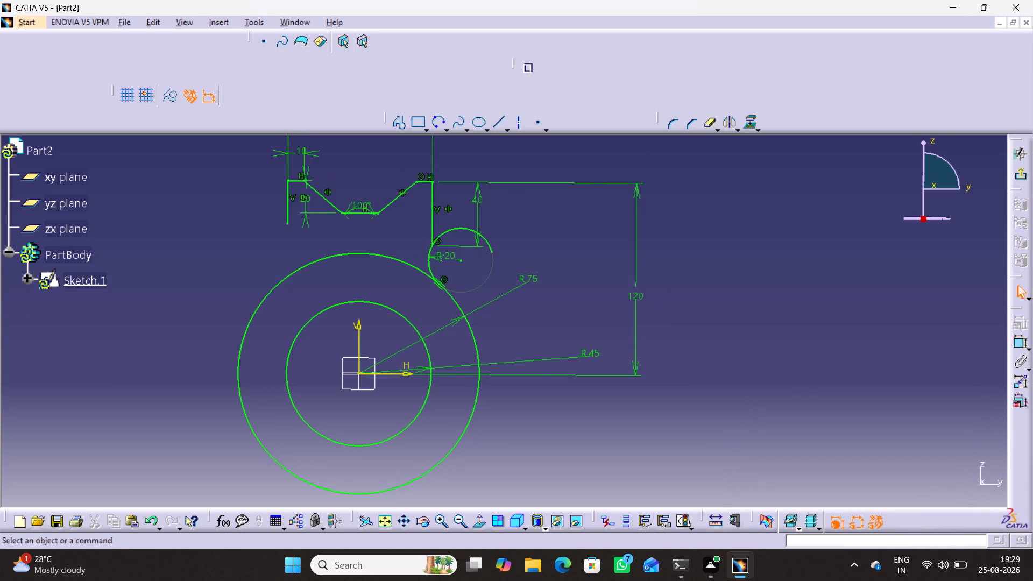
# Set the distance from the horizontal axis to the profile's top line to 130 mm.
pyautogui.doubleClick(638, 295)
pyautogui.write('130')
pyautogui.press('Return')
pyautogui.click(675, 304)
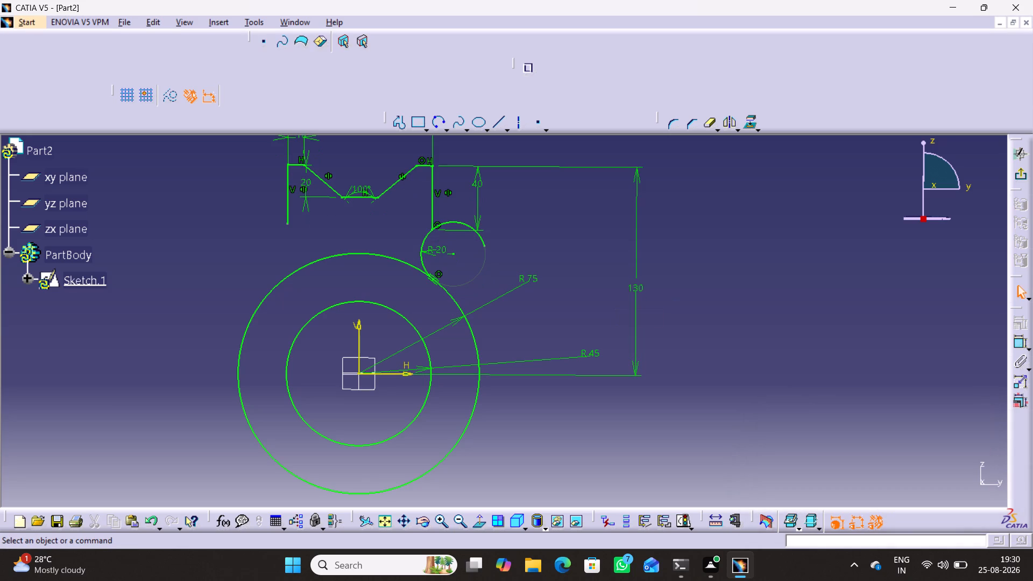
# Quick Trim the excess part of the 20 mm arc extending beyond the lower end of the profile's right vertical line.
pyautogui.moveTo(539, 248); pyautogui.dragTo(564, 303, button='middle')
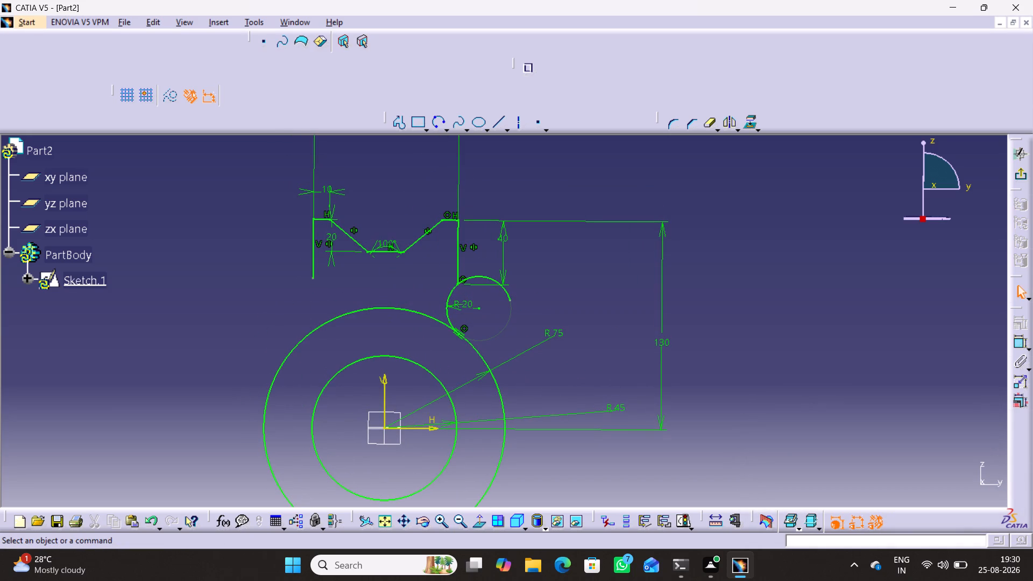
pyautogui.moveTo(523, 329); pyautogui.dragTo(527, 280, button='middle')
pyautogui.rightClick(523, 329)
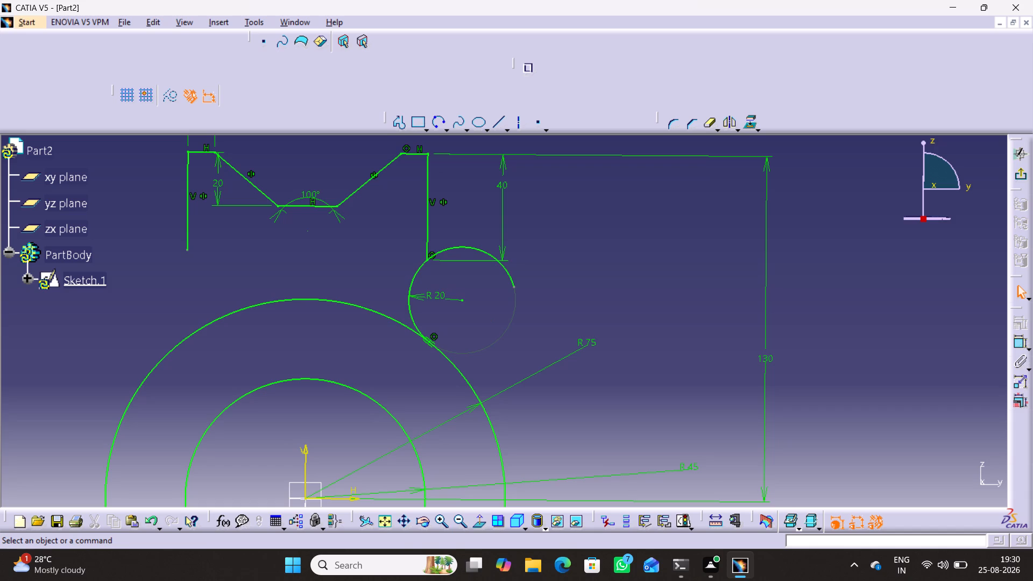
pyautogui.click(709, 123)
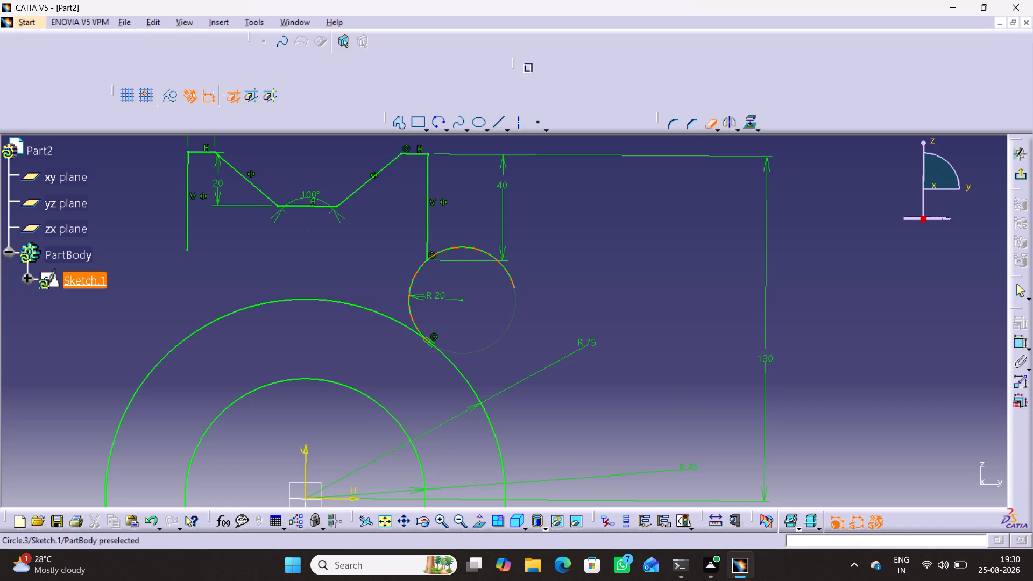
pyautogui.click(509, 274)
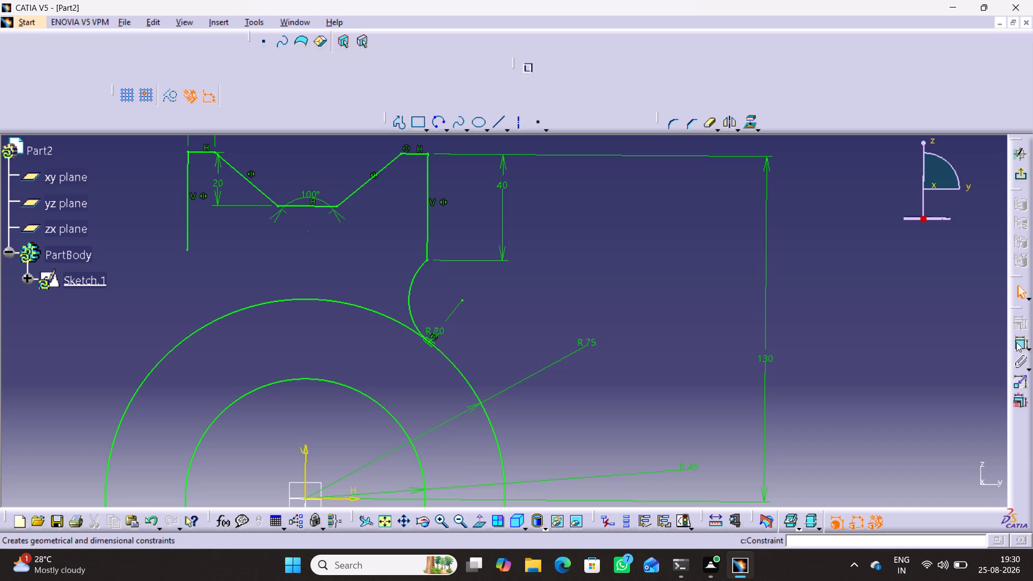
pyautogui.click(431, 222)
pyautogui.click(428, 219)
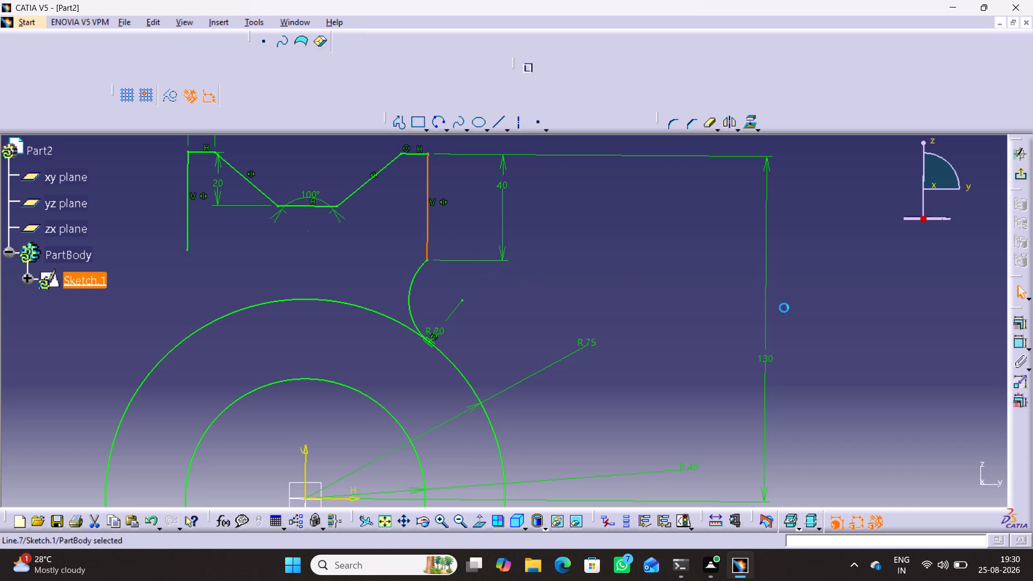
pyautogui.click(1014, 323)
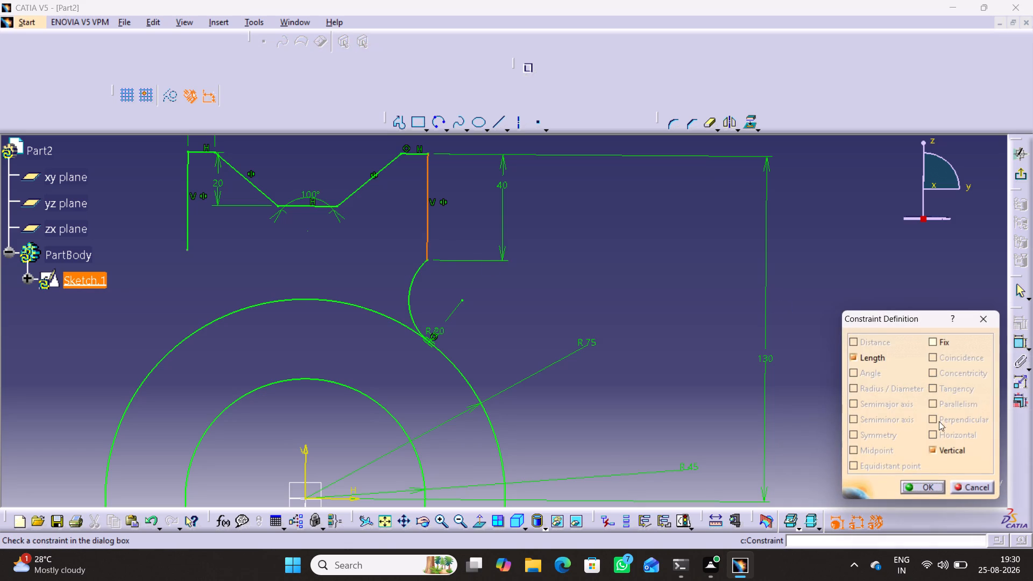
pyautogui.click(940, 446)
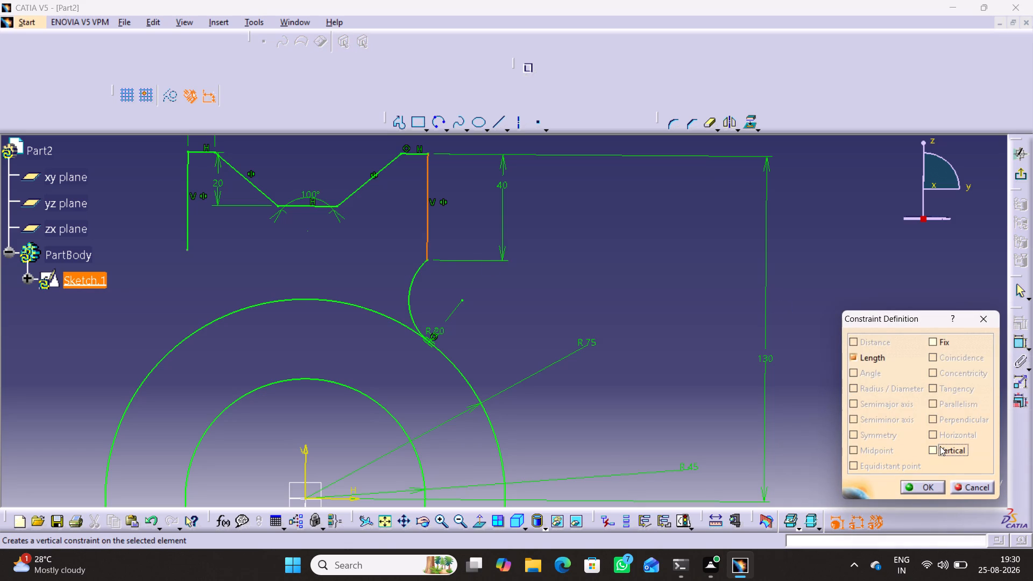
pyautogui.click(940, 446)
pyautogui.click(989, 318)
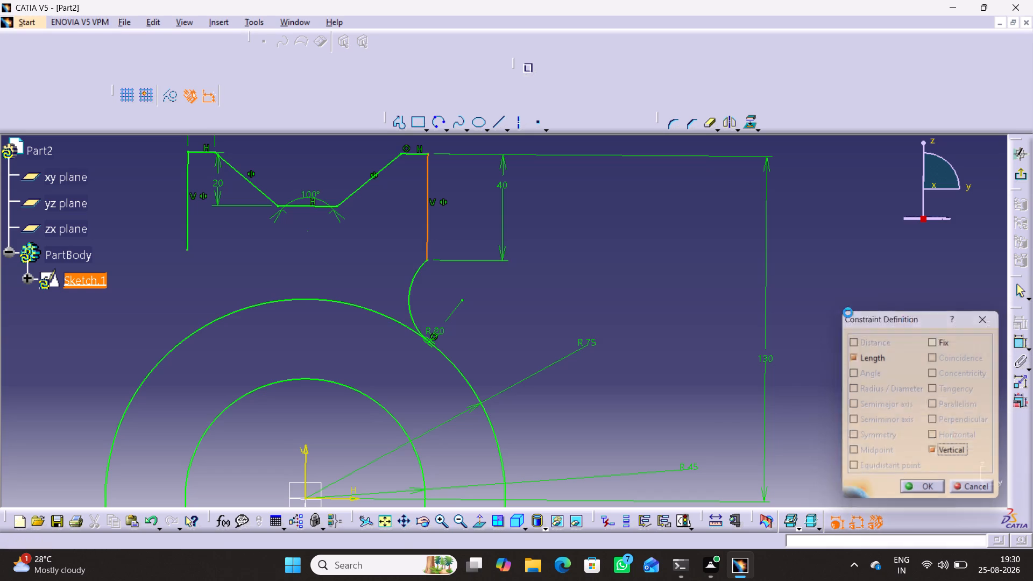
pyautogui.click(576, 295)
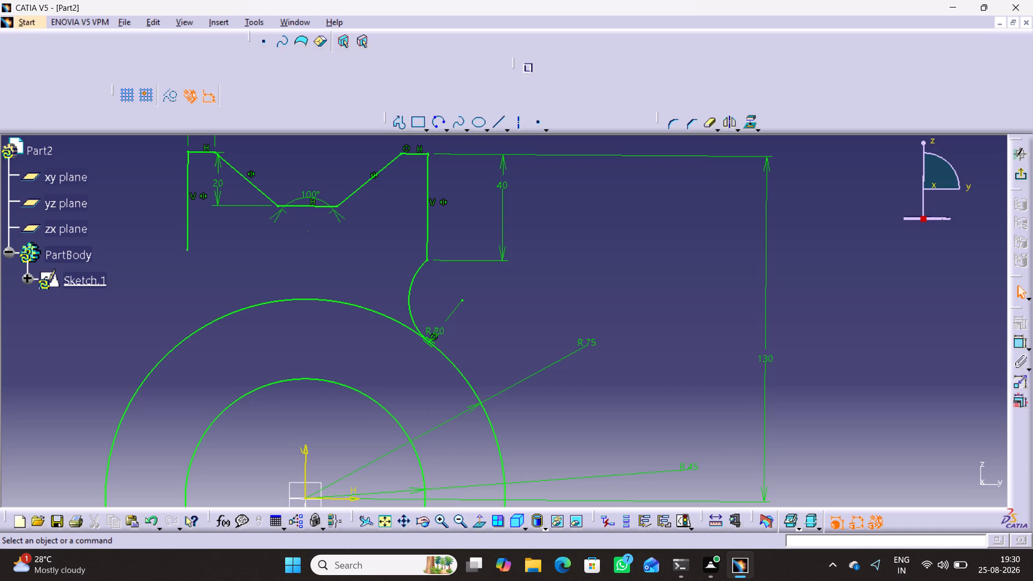
# Draw a three-point arc from the lower end of the profile's left vertical line, through the 75 mm circle, ending outside it.
pyautogui.moveTo(547, 310); pyautogui.dragTo(563, 287, button='middle')
pyautogui.moveTo(541, 313); pyautogui.dragTo(546, 302, button='middle')
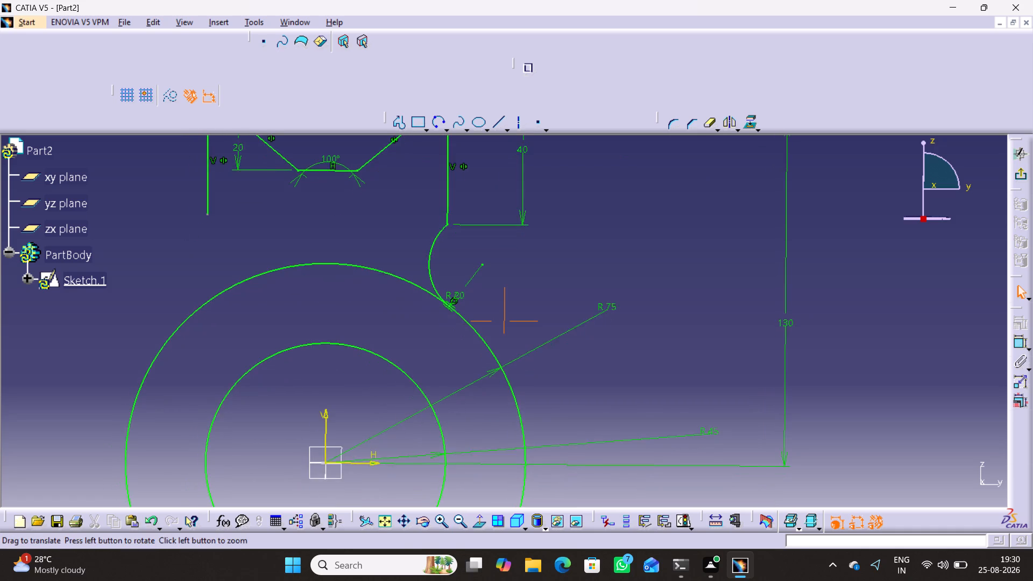
pyautogui.moveTo(546, 302); pyautogui.dragTo(556, 340, button='middle')
pyautogui.rightClick(546, 302)
pyautogui.moveTo(554, 357); pyautogui.dragTo(566, 320, button='middle')
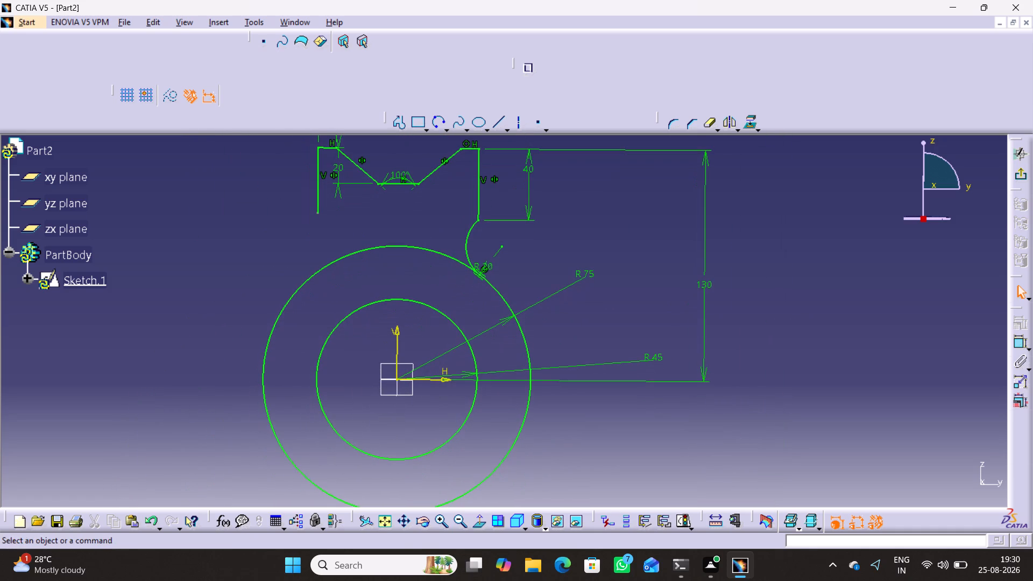
pyautogui.click(440, 119)
pyautogui.click(320, 212)
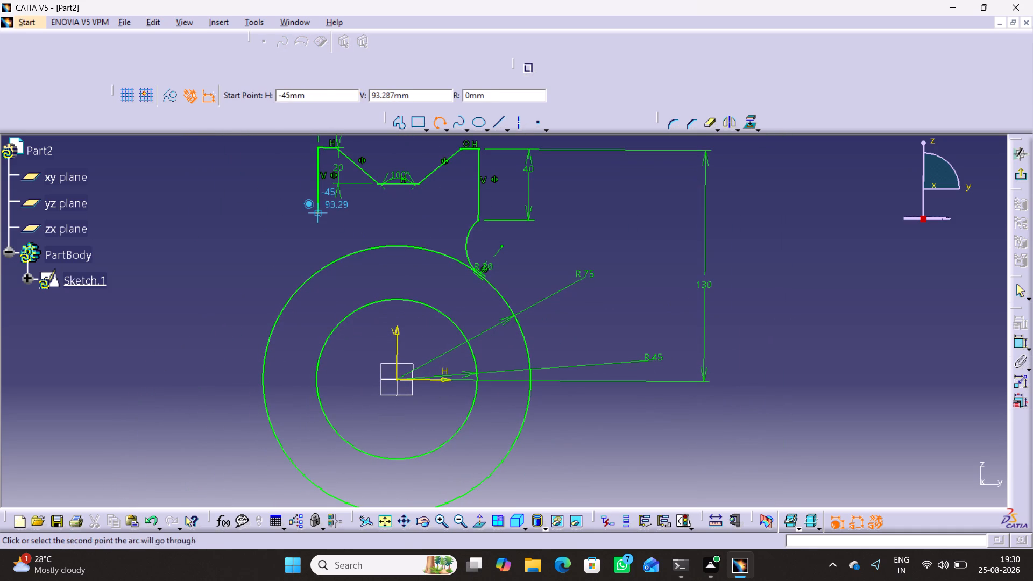
pyautogui.click(312, 273)
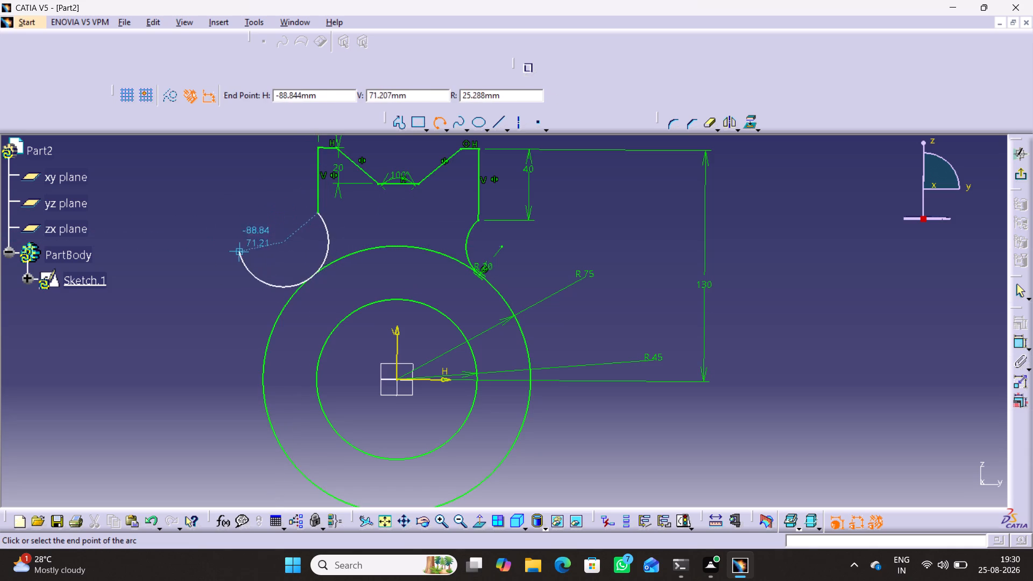
pyautogui.click(226, 275)
pyautogui.click(246, 217)
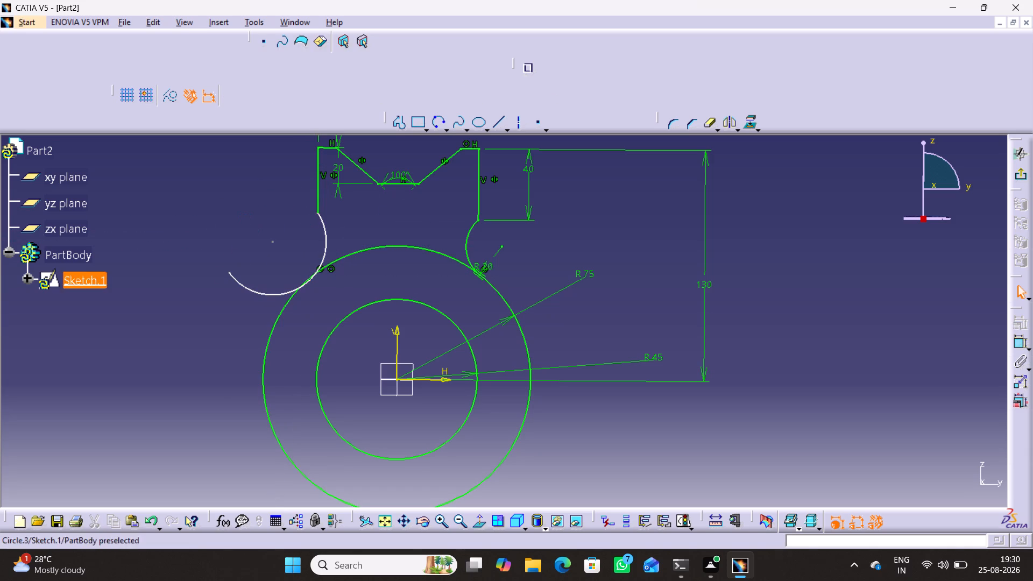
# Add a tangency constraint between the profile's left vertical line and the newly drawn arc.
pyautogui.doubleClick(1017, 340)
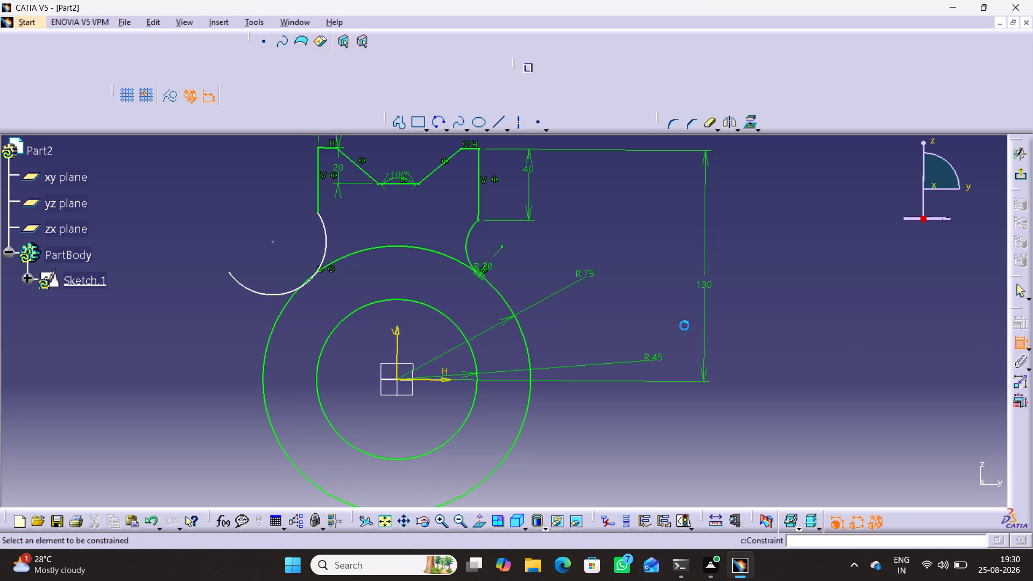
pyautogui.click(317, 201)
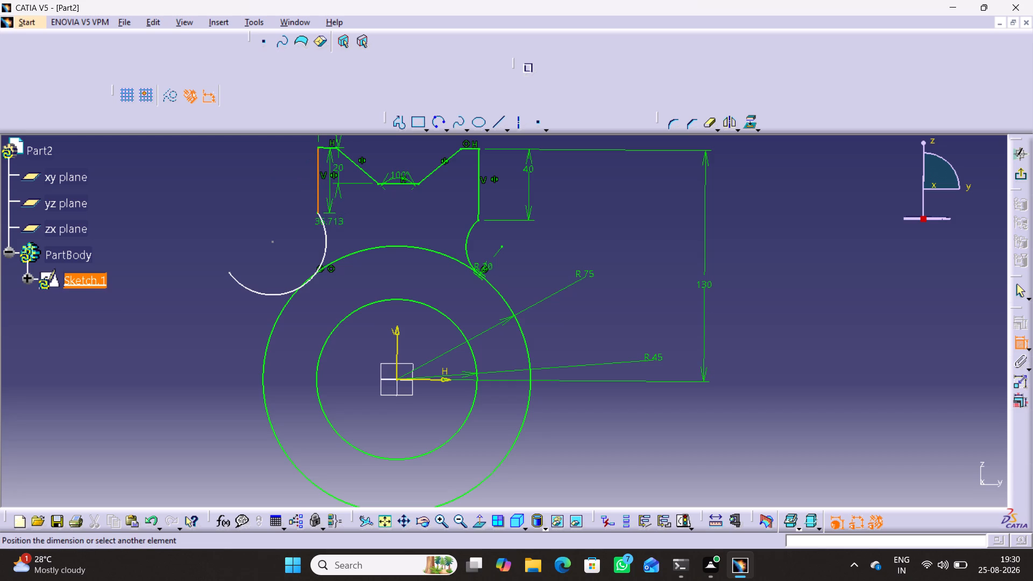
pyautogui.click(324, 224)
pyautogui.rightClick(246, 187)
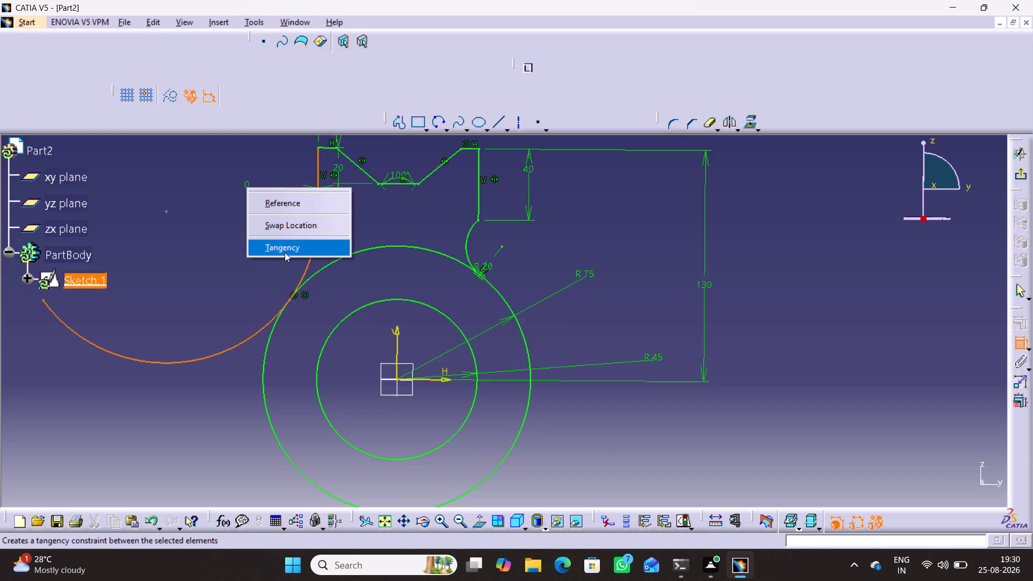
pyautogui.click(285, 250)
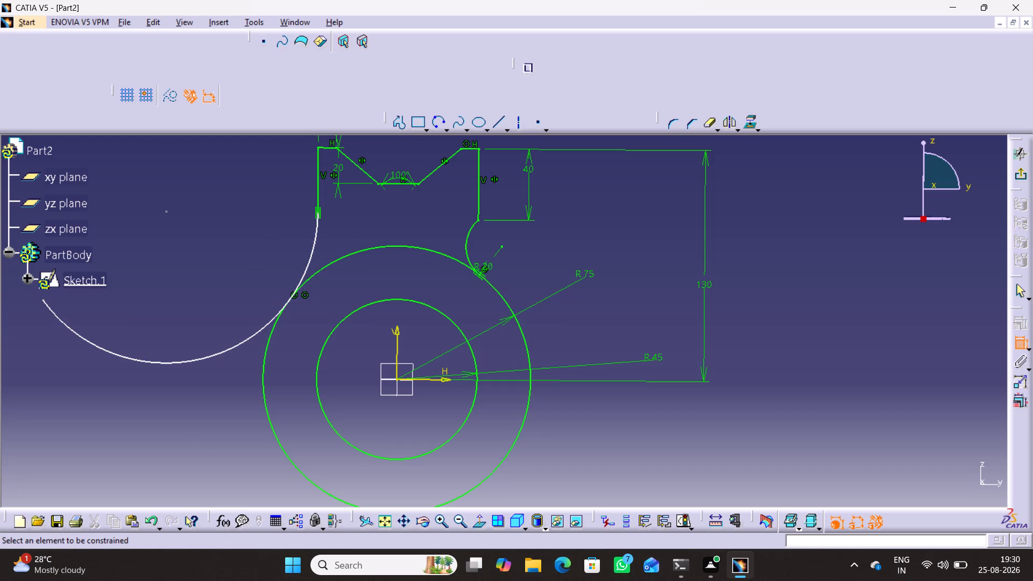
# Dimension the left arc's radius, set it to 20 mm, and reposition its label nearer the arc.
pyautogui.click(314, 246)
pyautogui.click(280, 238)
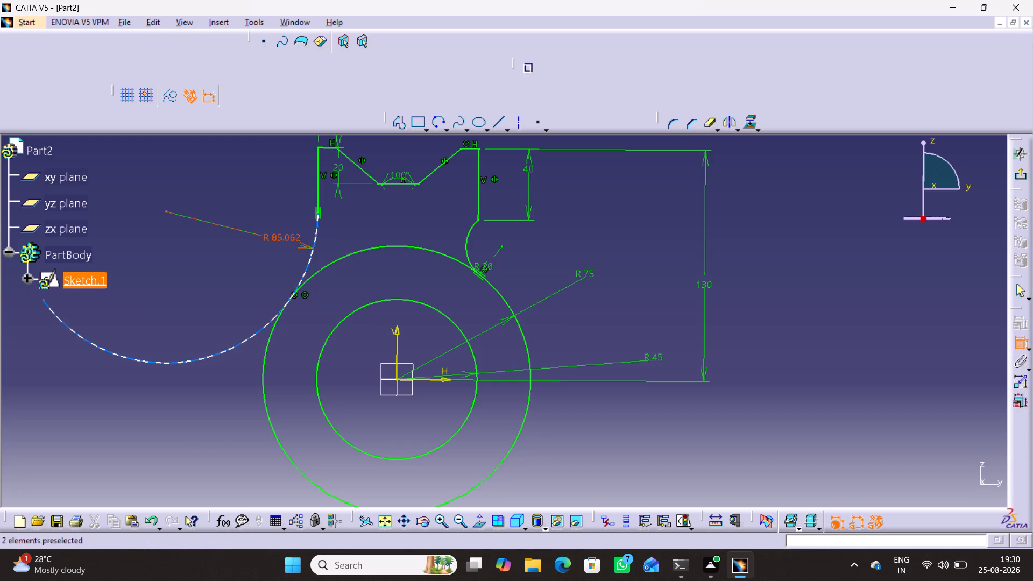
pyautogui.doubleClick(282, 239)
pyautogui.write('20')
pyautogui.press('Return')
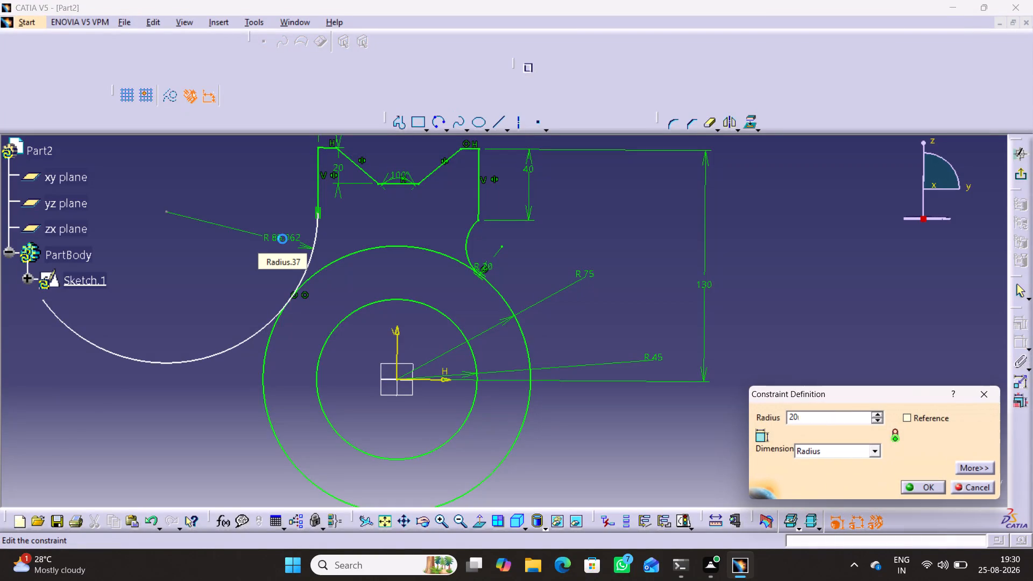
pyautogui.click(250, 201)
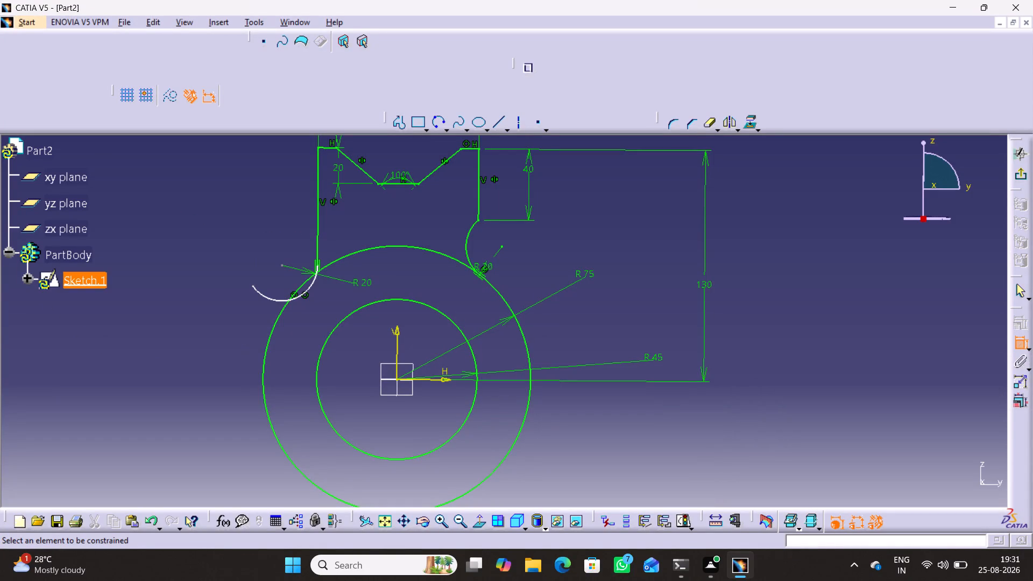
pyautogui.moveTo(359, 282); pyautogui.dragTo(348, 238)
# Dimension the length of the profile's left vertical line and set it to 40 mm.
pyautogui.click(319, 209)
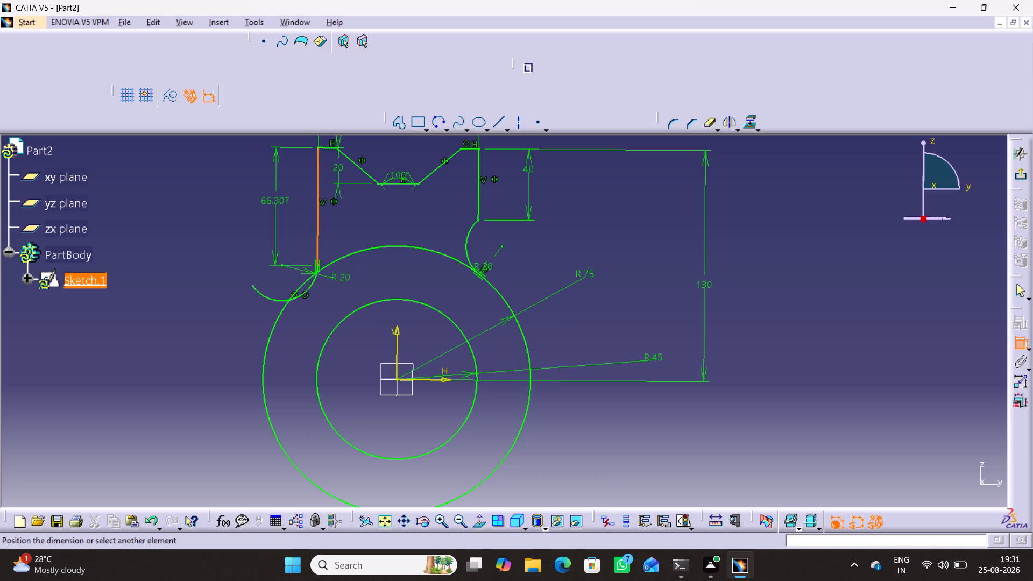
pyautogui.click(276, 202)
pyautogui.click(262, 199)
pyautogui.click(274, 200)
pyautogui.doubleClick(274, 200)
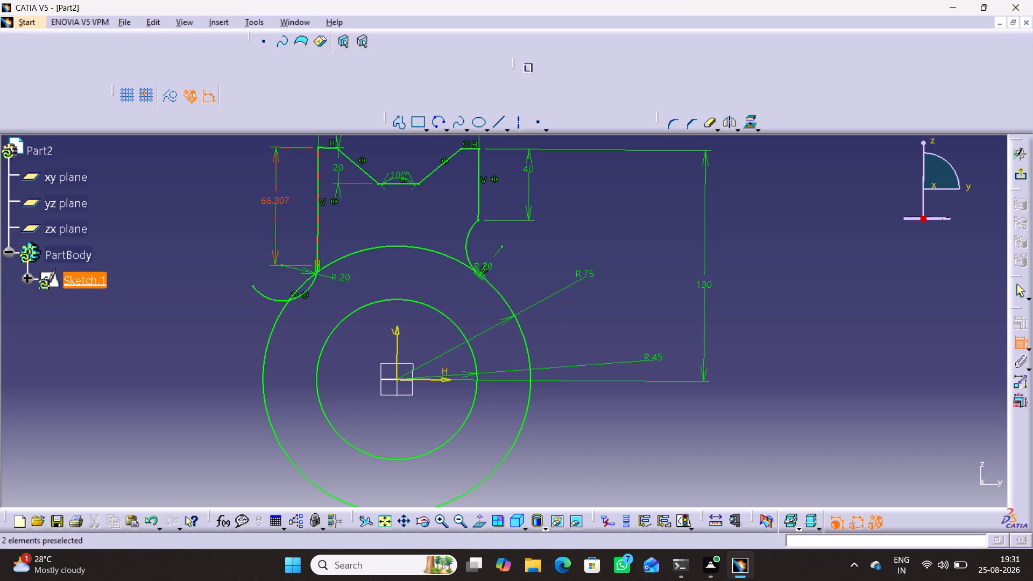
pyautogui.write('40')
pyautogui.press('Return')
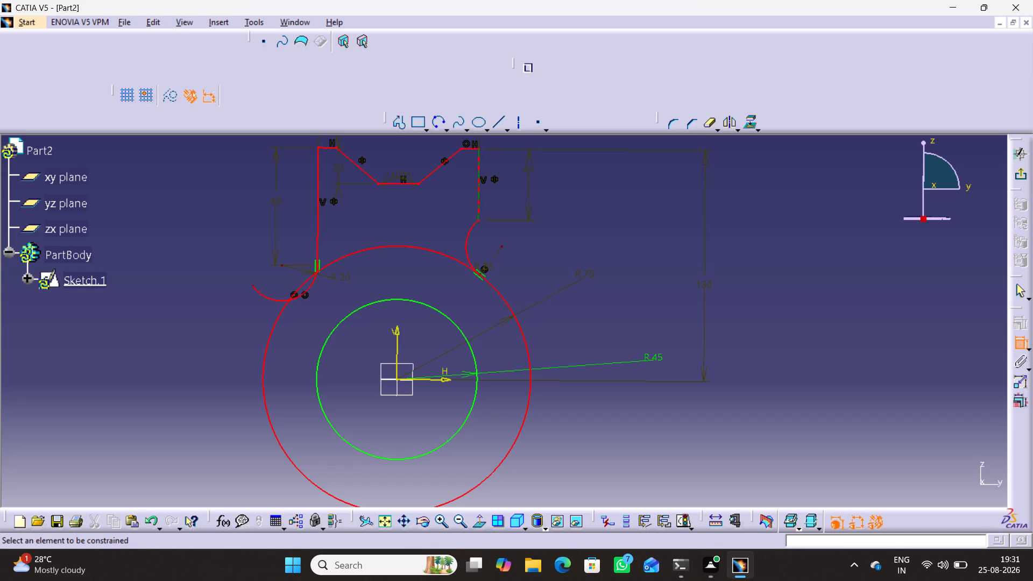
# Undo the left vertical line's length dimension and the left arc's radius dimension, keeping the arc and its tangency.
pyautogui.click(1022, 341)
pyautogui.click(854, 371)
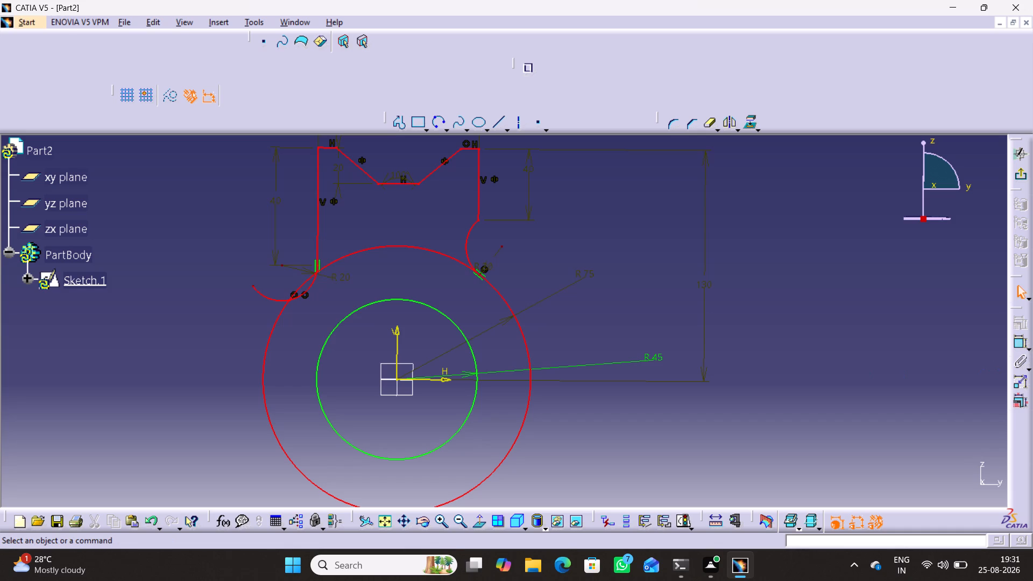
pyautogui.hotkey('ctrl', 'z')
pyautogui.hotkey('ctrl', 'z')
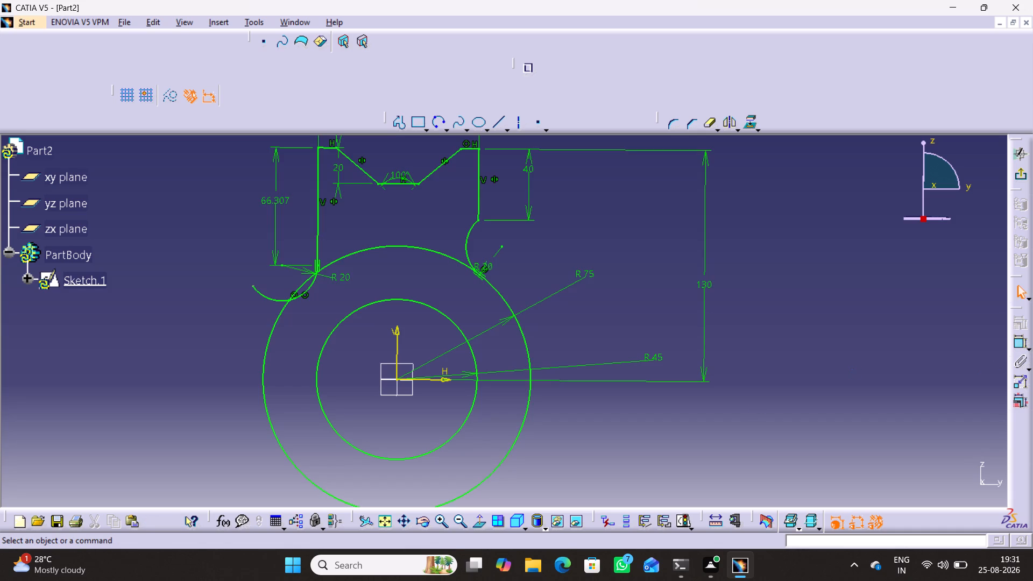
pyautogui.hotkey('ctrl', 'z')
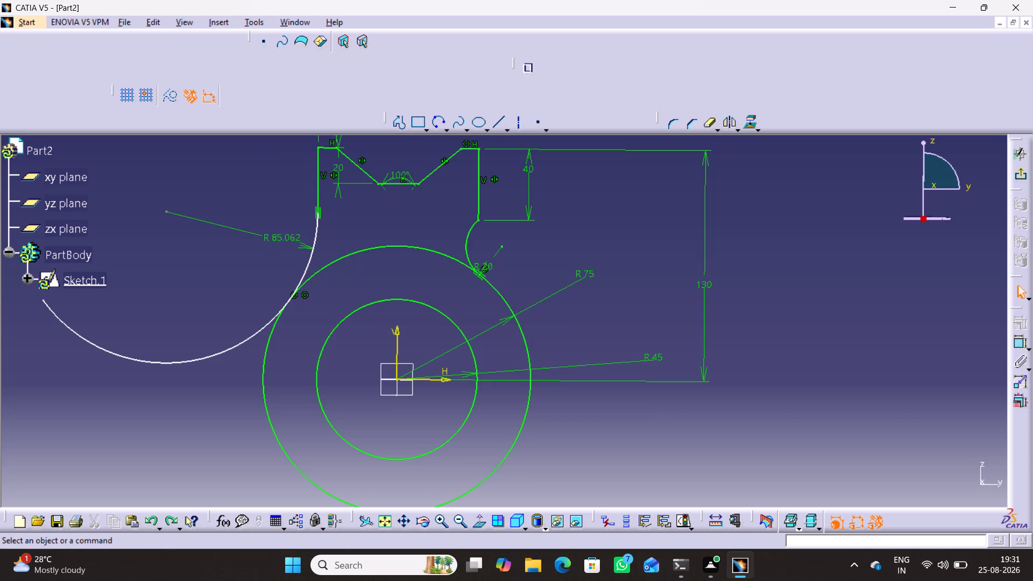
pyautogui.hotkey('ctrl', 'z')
# Dimension the length of the profile's left vertical line and set it to 40 mm.
pyautogui.moveTo(260, 254); pyautogui.dragTo(261, 273, button='middle')
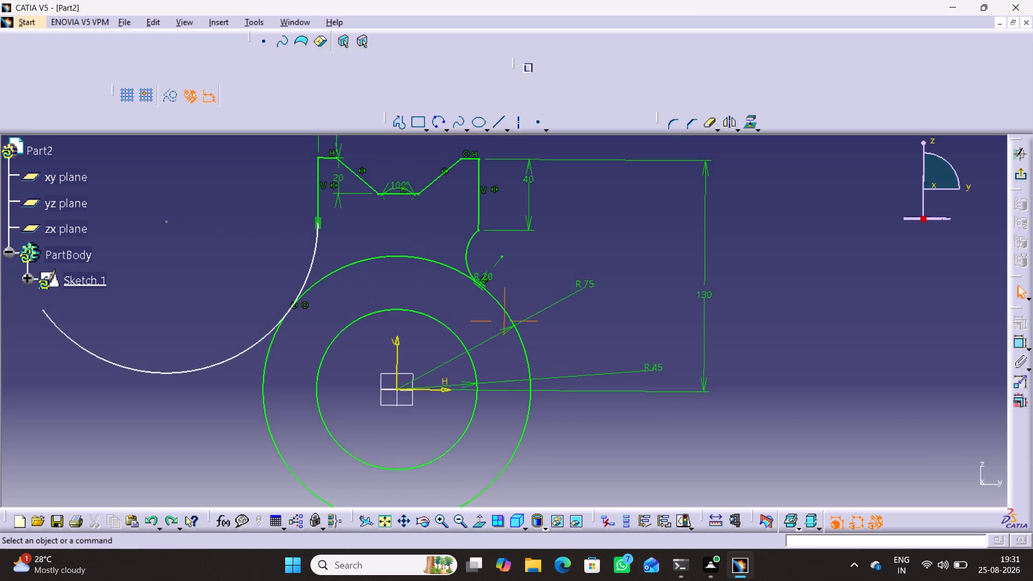
pyautogui.moveTo(261, 273); pyautogui.dragTo(261, 280, button='middle')
pyautogui.doubleClick(1018, 343)
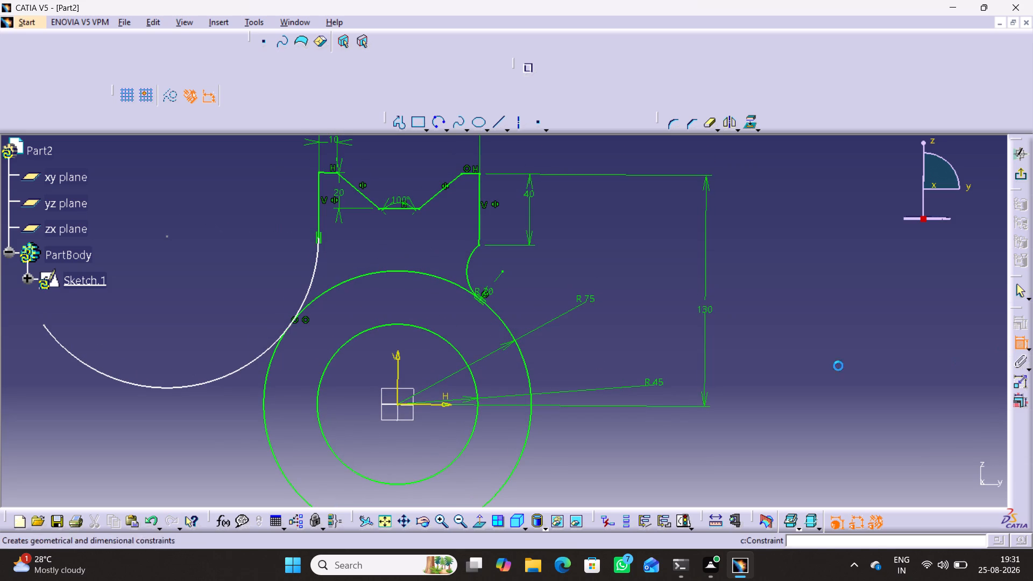
pyautogui.click(319, 211)
pyautogui.click(268, 202)
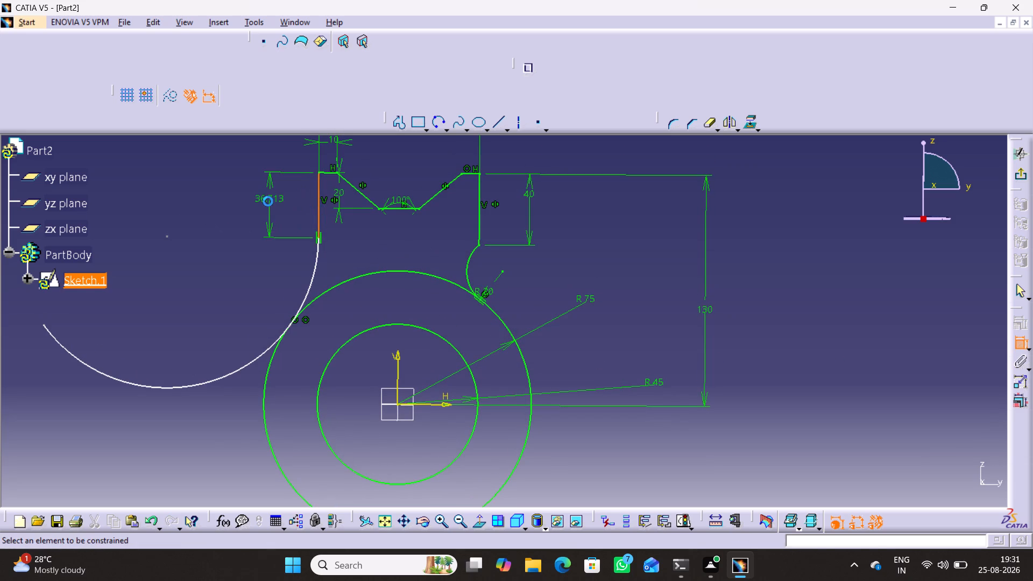
pyautogui.doubleClick(269, 196)
pyautogui.write('40')
pyautogui.press('Return')
pyautogui.click(212, 279)
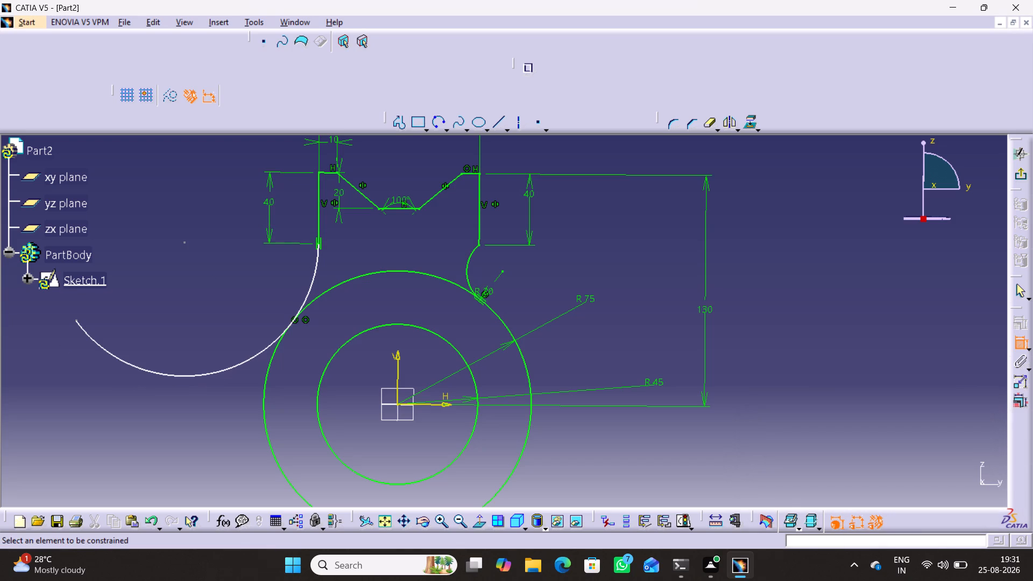
# Dimension the radius of the left arc joining the vertical line to the large circle.
pyautogui.click(311, 279)
pyautogui.click(260, 279)
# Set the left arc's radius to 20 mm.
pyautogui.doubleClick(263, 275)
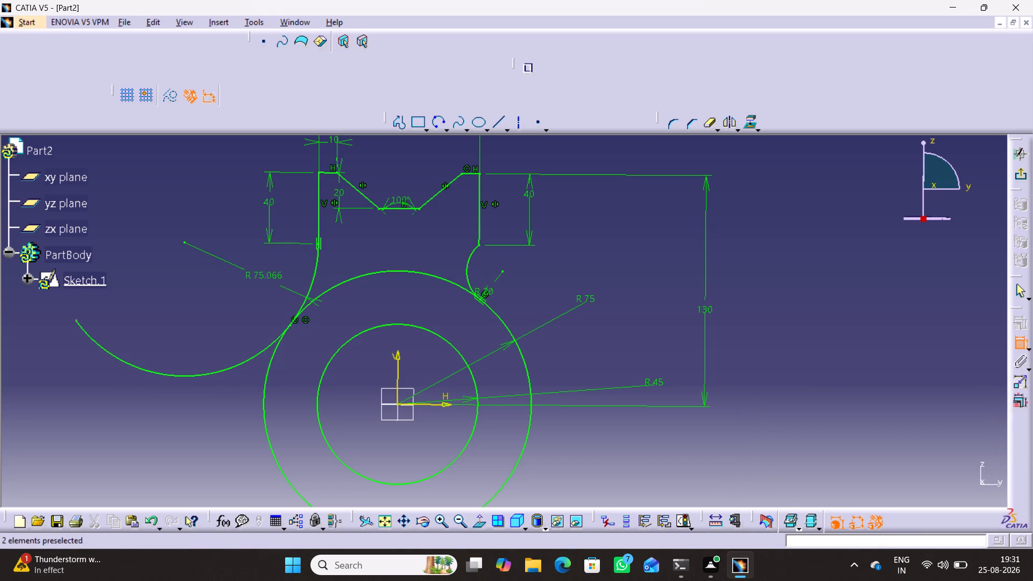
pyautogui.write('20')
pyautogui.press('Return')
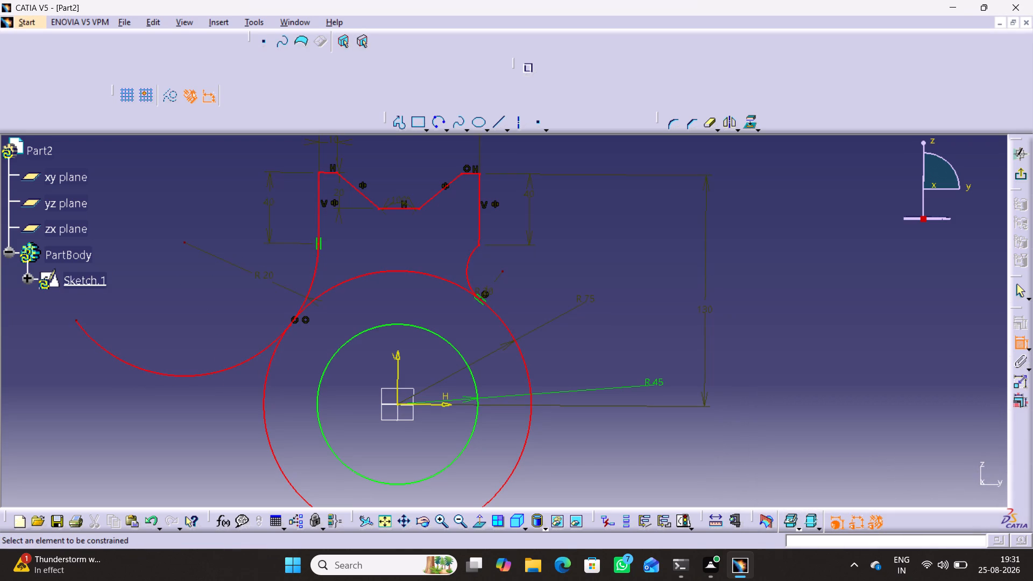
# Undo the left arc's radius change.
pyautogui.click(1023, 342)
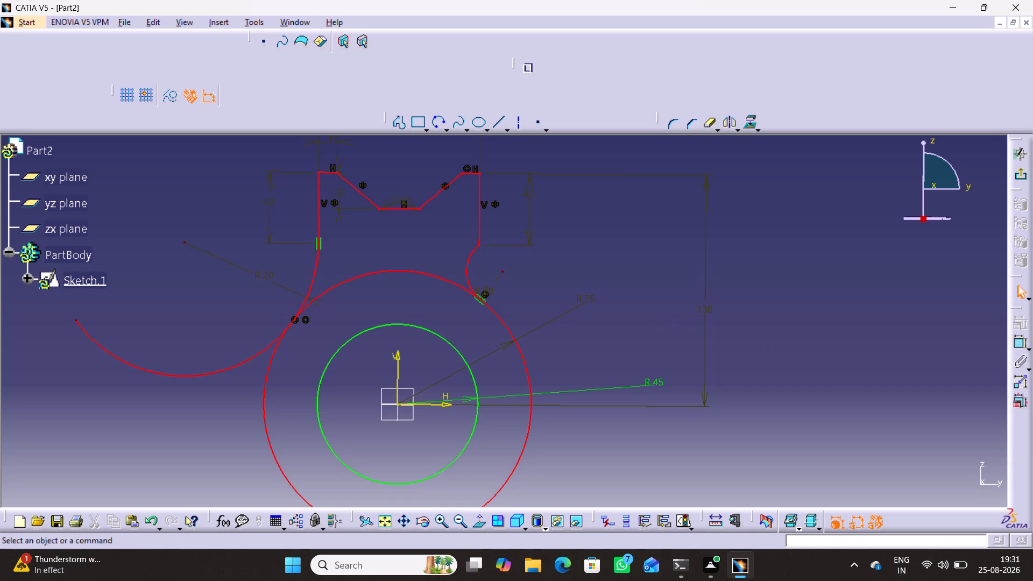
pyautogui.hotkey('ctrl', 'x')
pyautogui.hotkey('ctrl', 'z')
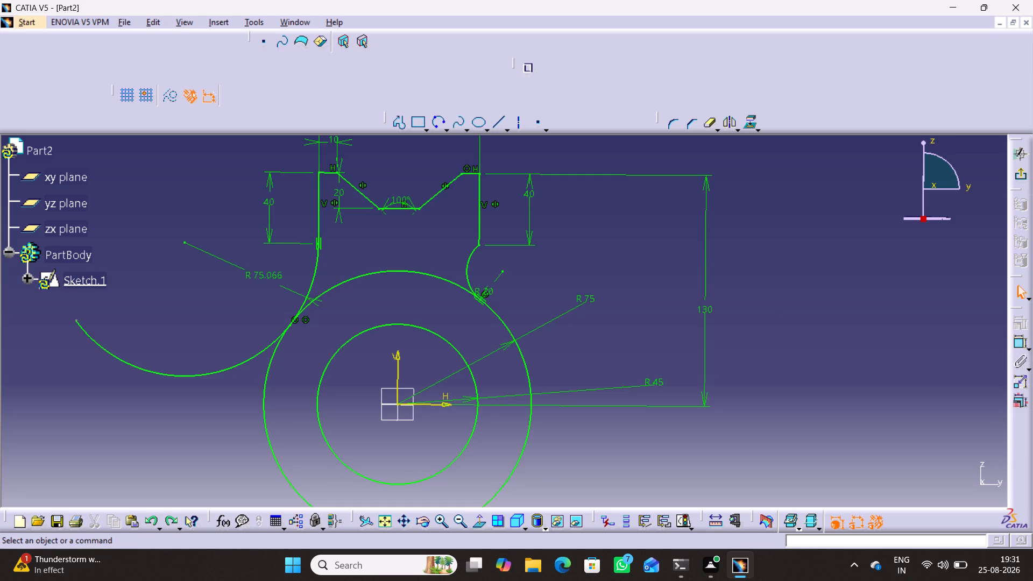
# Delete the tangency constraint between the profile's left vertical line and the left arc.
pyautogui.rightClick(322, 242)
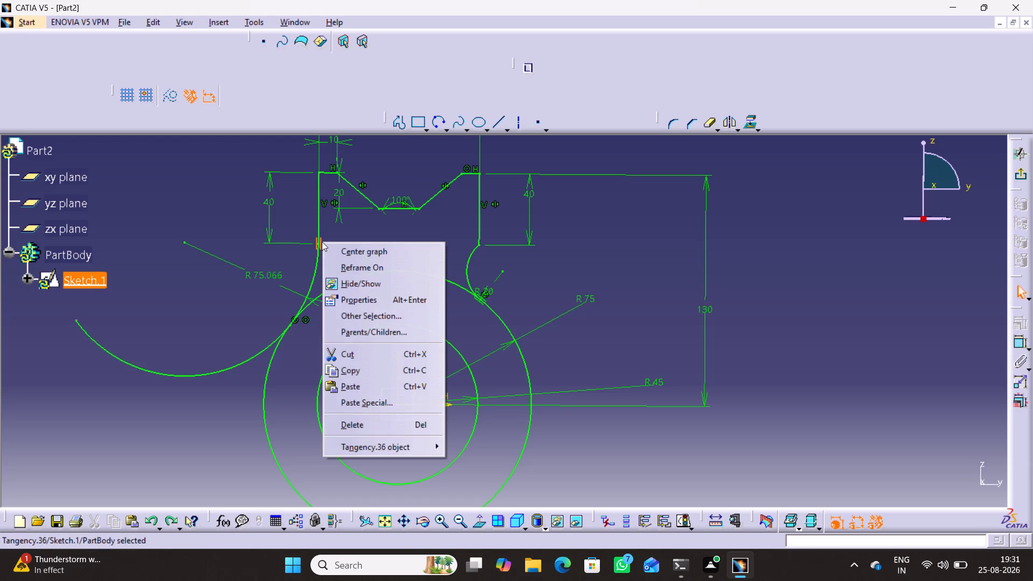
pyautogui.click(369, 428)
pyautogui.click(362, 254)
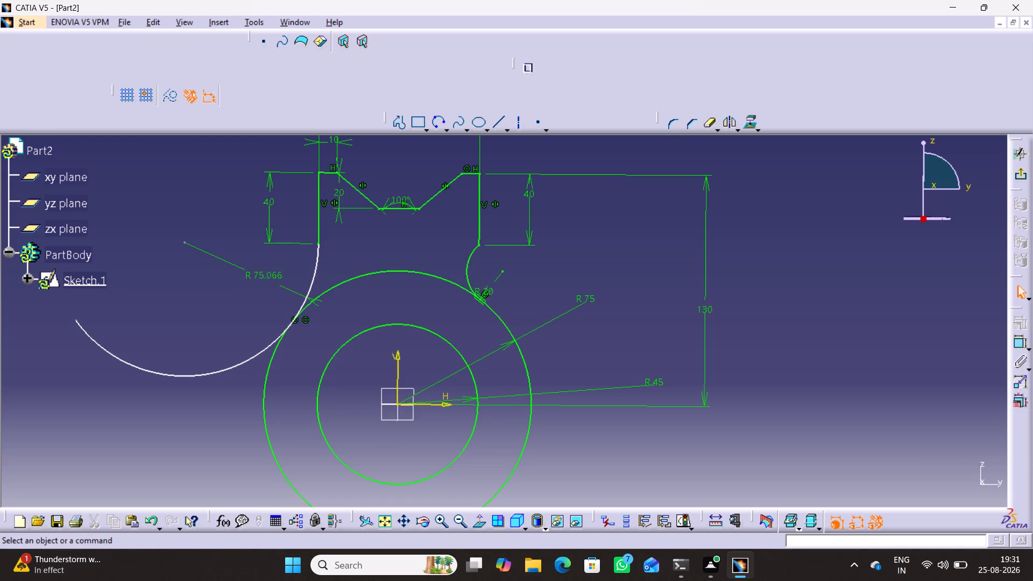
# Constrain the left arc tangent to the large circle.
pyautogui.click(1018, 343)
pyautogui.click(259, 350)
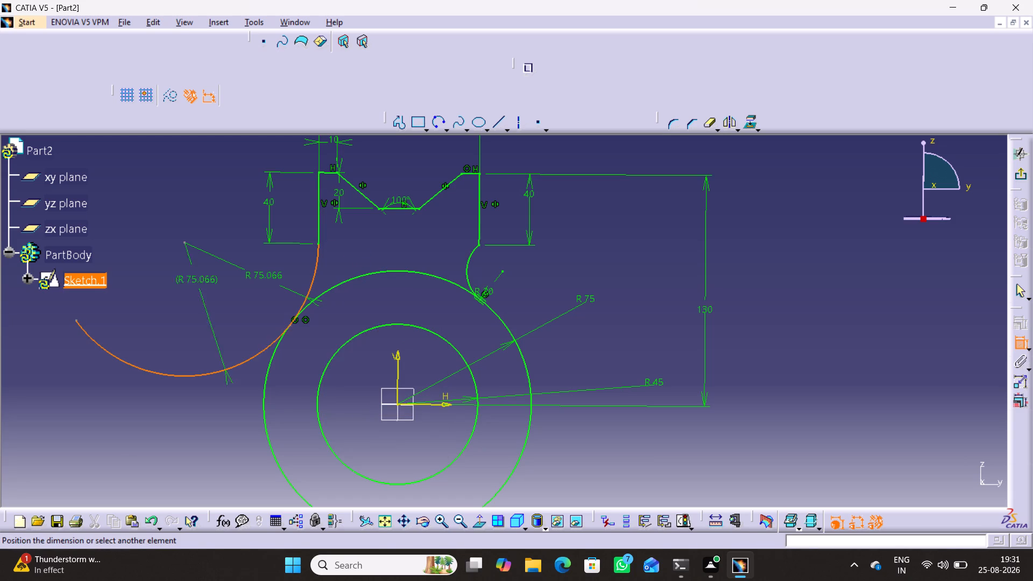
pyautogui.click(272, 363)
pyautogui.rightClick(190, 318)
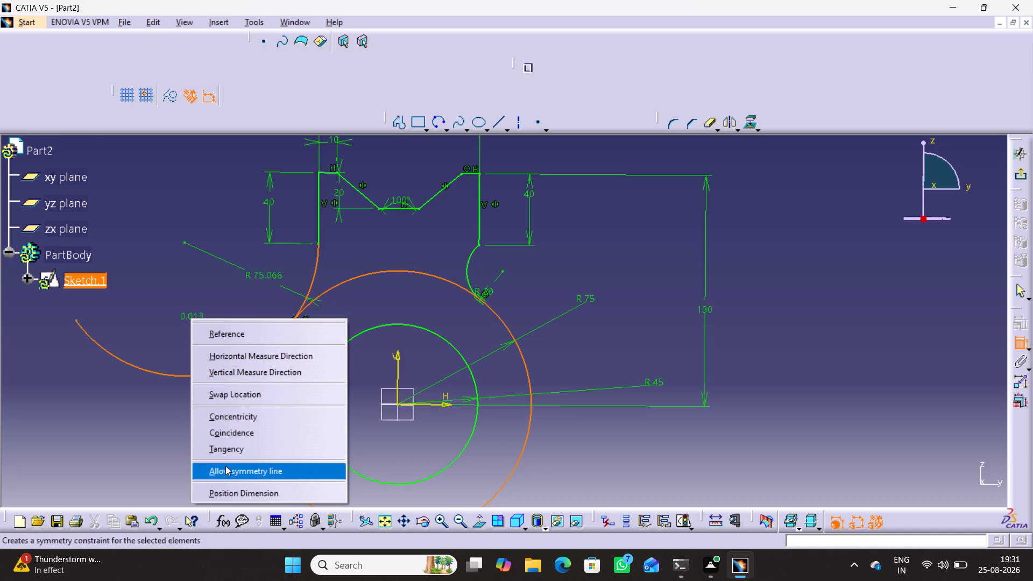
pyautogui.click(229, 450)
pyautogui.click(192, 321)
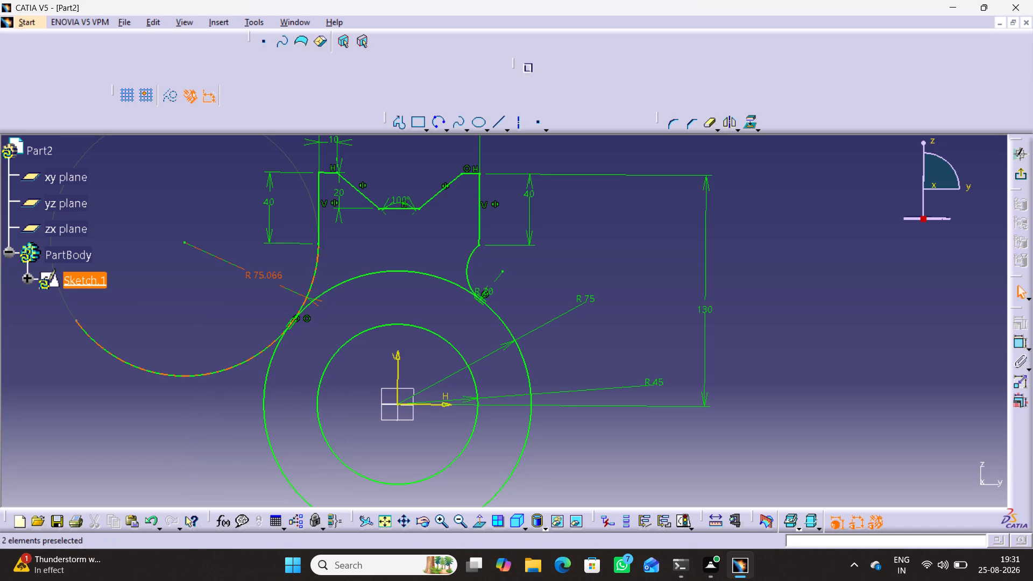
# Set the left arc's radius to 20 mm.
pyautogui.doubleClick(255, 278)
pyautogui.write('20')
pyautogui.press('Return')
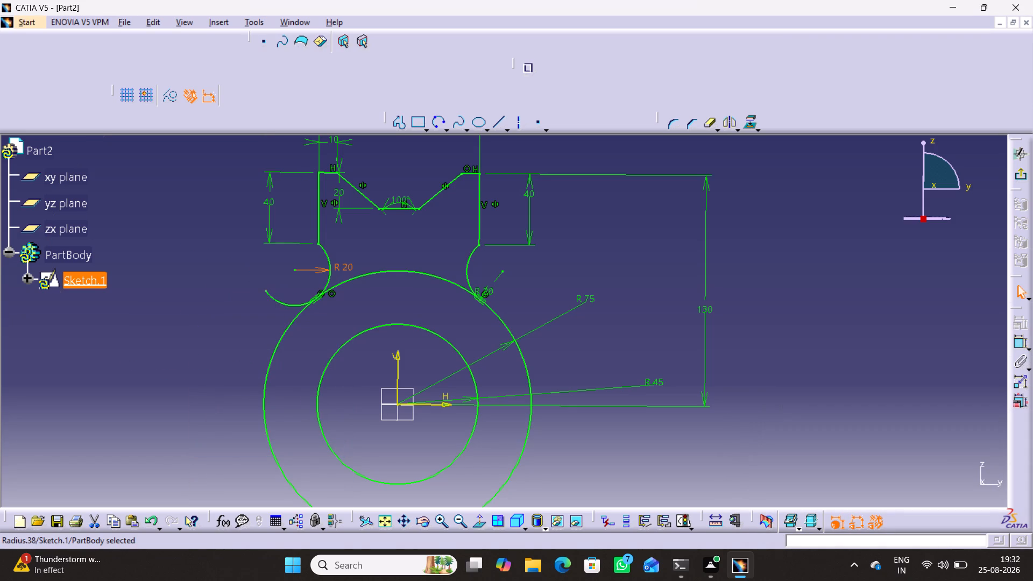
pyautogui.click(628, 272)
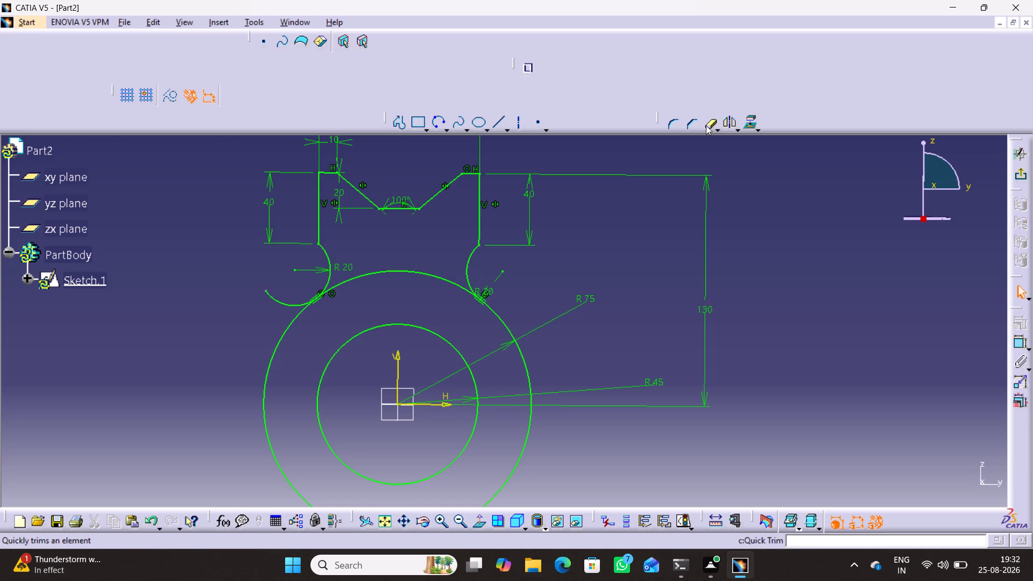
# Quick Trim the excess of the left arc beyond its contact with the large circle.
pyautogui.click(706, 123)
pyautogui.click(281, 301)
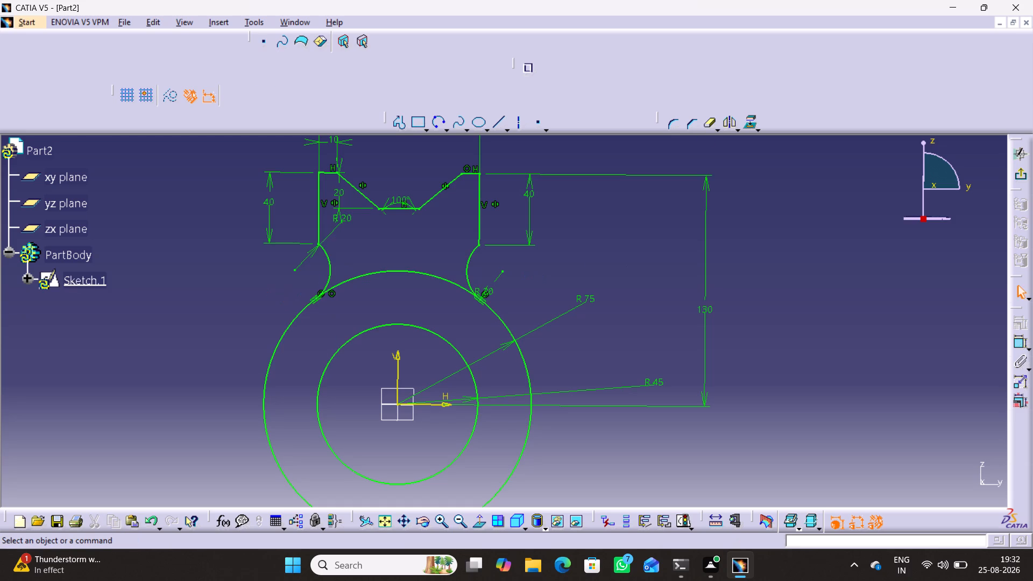
# Change the outer circle's radius dimension to a diameter dimension and set it to 75 mm.
pyautogui.moveTo(419, 250); pyautogui.dragTo(424, 272, button='middle')
pyautogui.rightClick(419, 250)
pyautogui.moveTo(607, 320); pyautogui.dragTo(607, 317, button='middle')
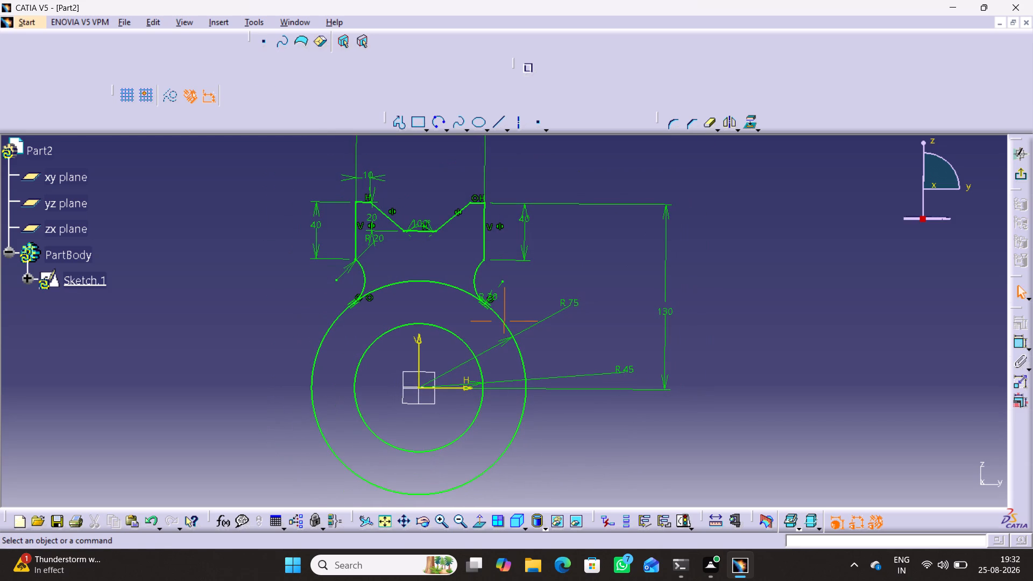
pyautogui.moveTo(607, 317); pyautogui.dragTo(575, 332, button='middle')
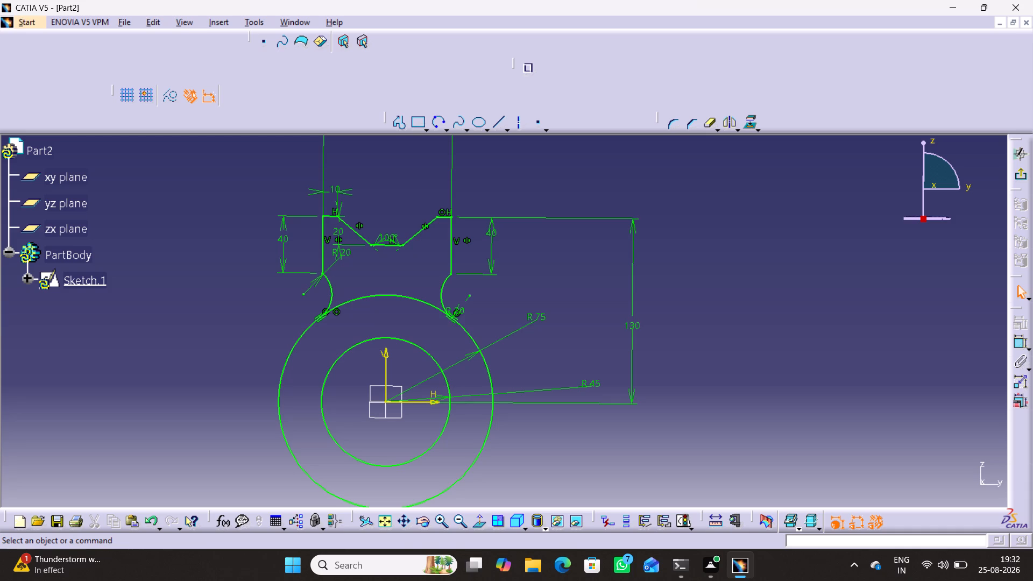
pyautogui.doubleClick(541, 317)
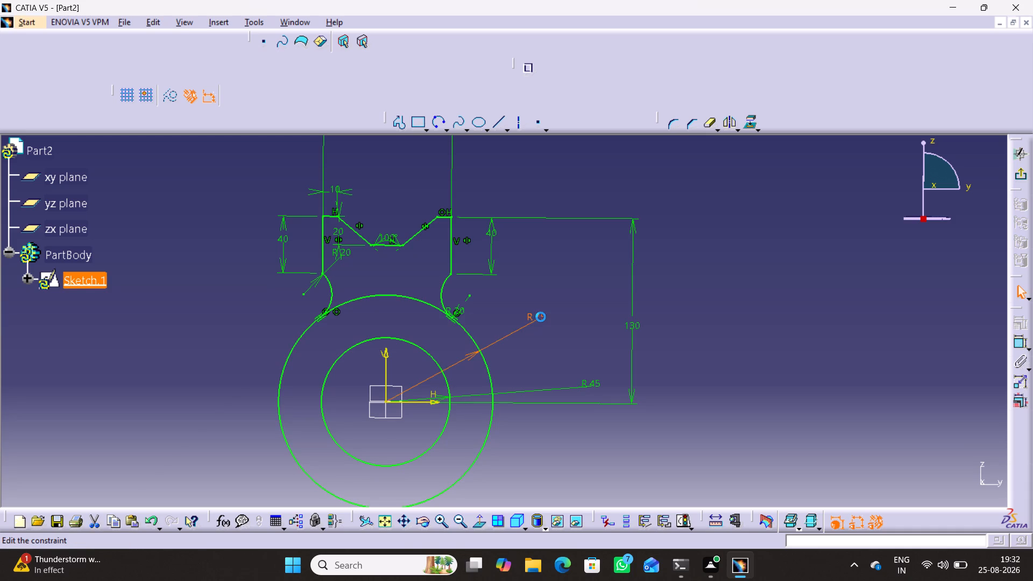
pyautogui.click(875, 449)
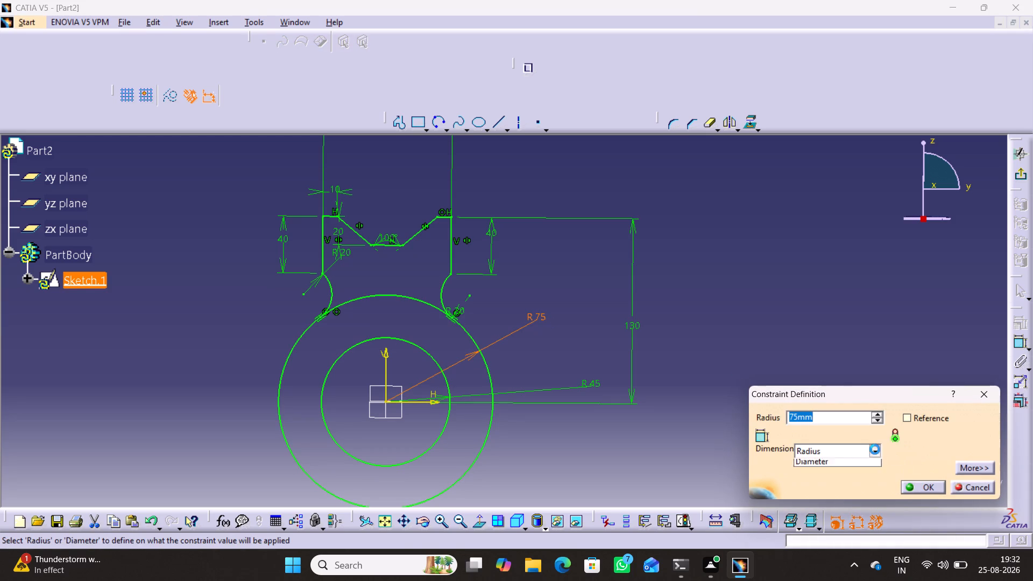
pyautogui.click(829, 477)
pyautogui.moveTo(827, 413); pyautogui.dragTo(826, 414)
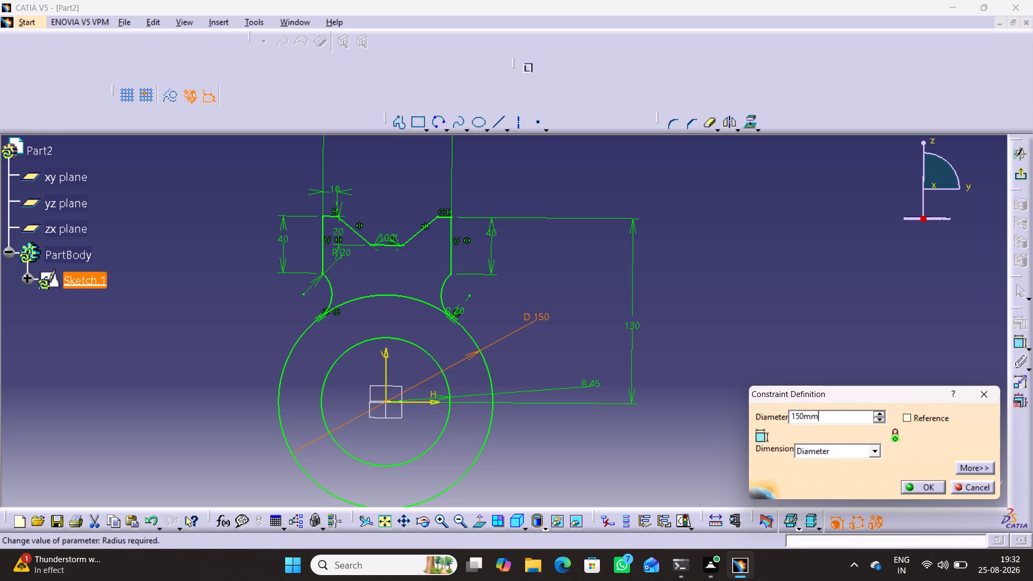
pyautogui.moveTo(826, 414); pyautogui.dragTo(767, 415)
pyautogui.write('75')
pyautogui.press('Return')
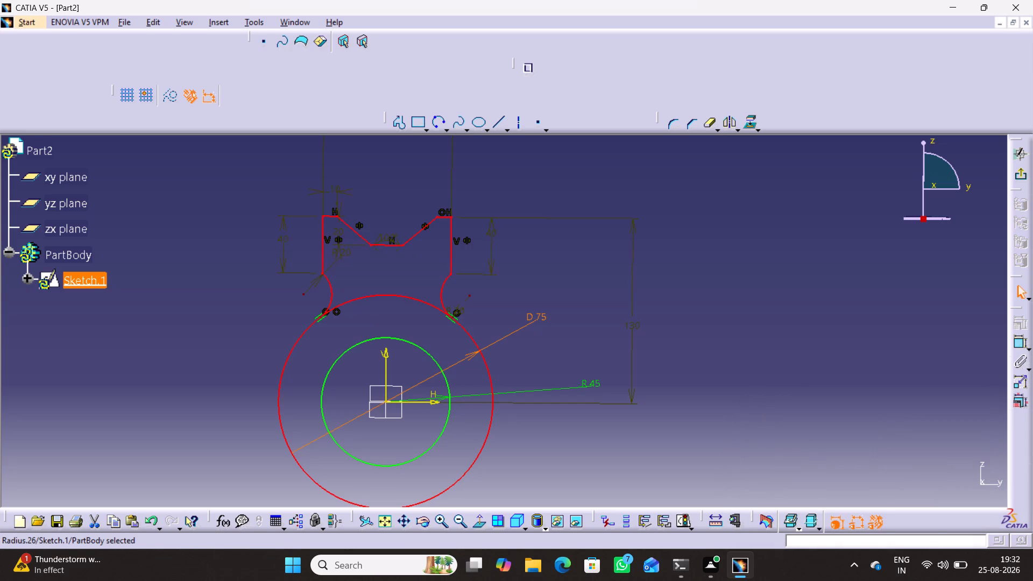
# Delete the vertical dimension between the profile's top edge and the horizontal axis.
pyautogui.rightClick(635, 323)
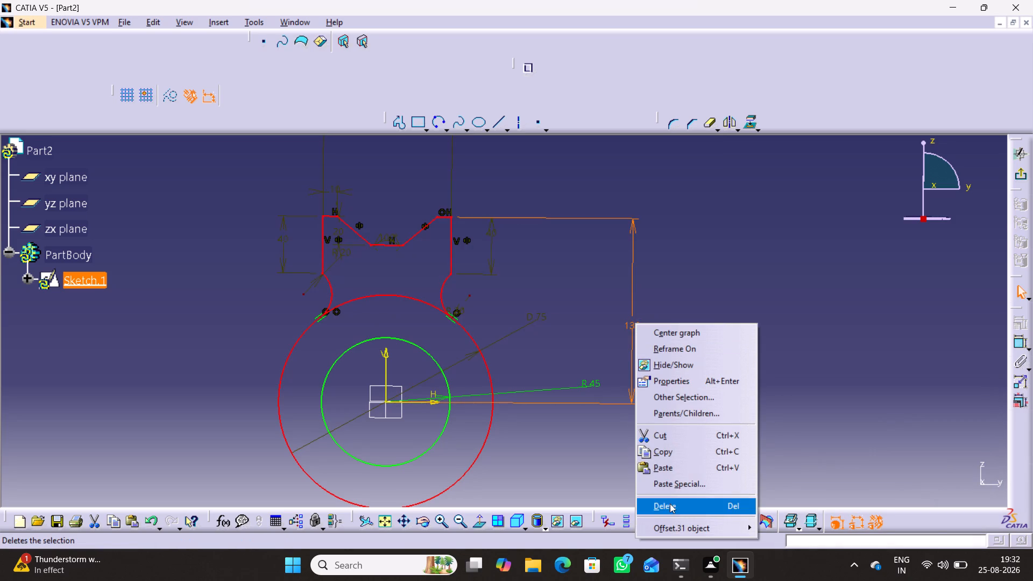
pyautogui.click(668, 504)
pyautogui.click(707, 364)
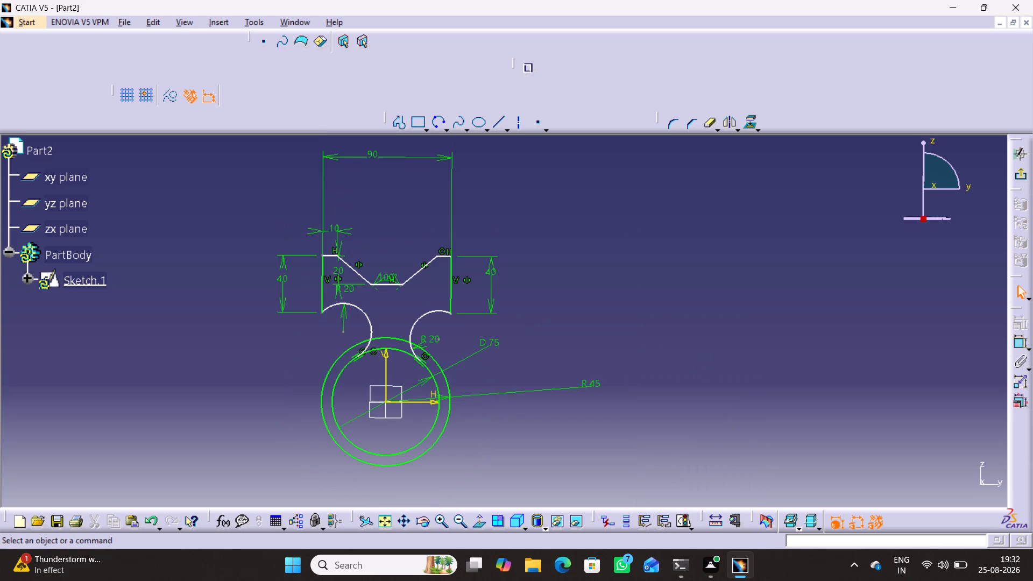
# Change the inner circle's radius dimension to a diameter dimension and set it to 45 mm.
pyautogui.doubleClick(590, 382)
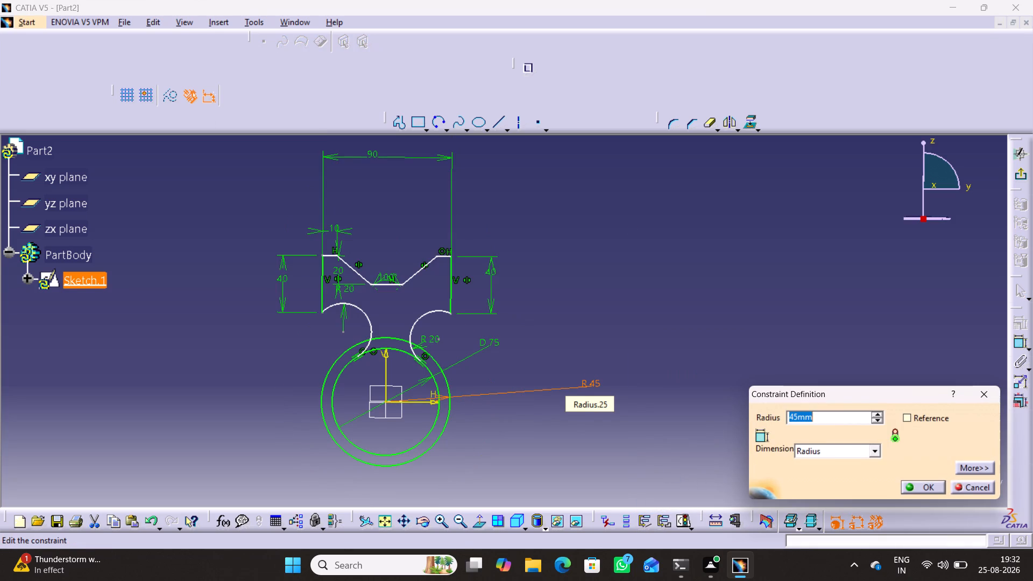
pyautogui.click(877, 449)
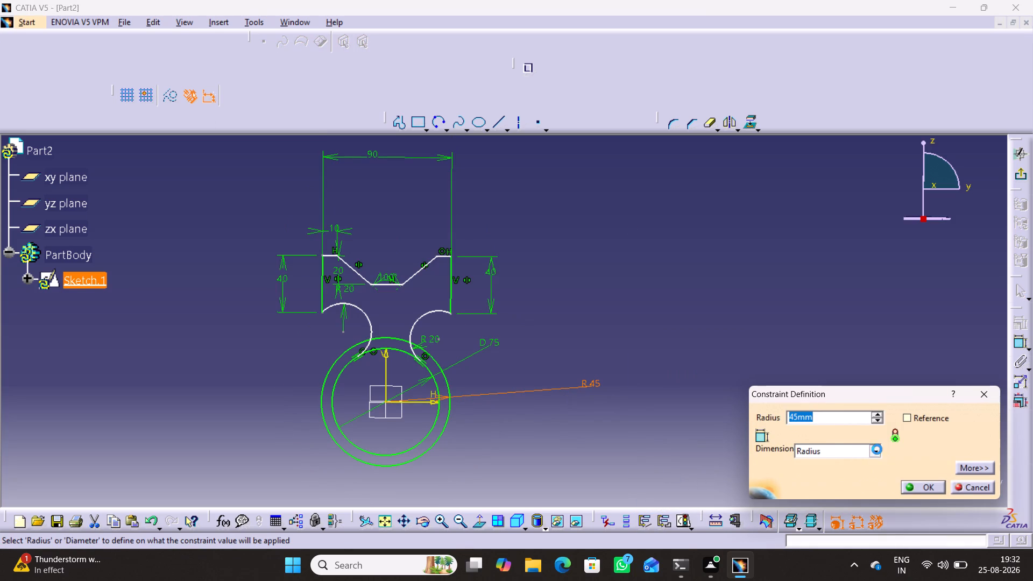
pyautogui.click(819, 479)
pyautogui.moveTo(829, 419); pyautogui.dragTo(806, 415)
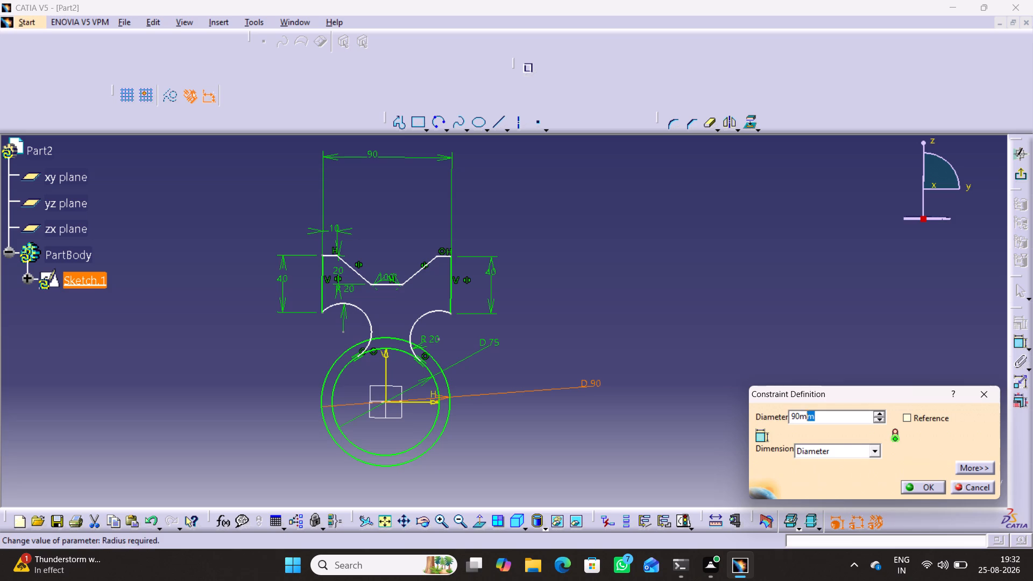
pyautogui.moveTo(806, 415); pyautogui.dragTo(772, 414)
pyautogui.write('45')
pyautogui.press('Return')
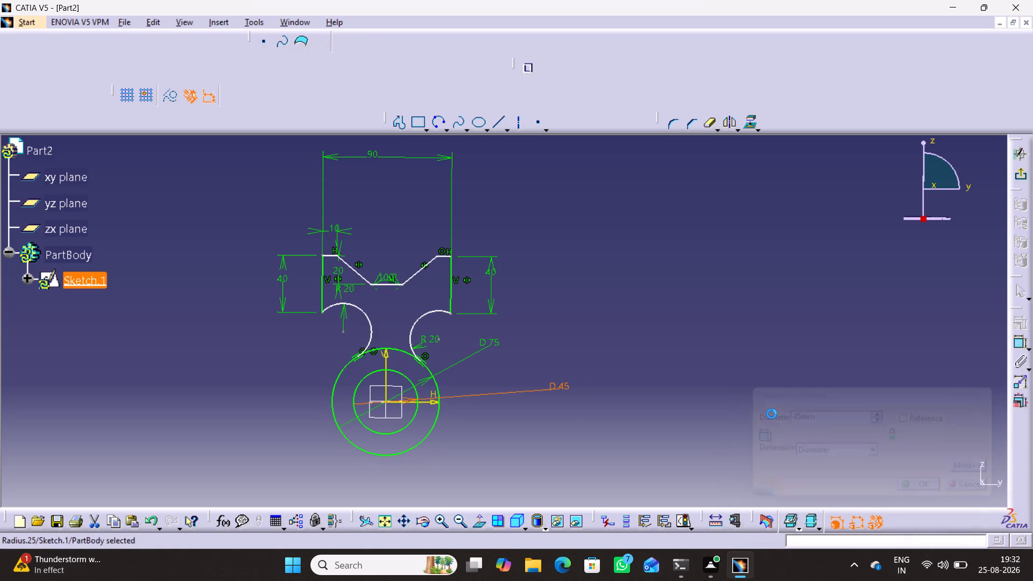
pyautogui.click(530, 433)
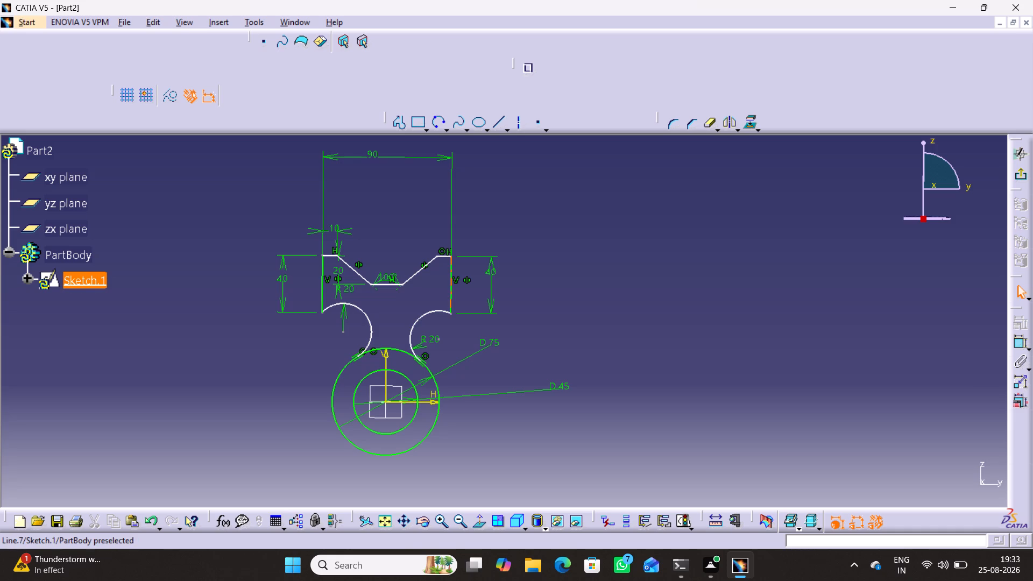
# Try to reposition the recessed profile by moving its vertical side lines, upper left corner and left arc.
pyautogui.moveTo(451, 294); pyautogui.dragTo(439, 294)
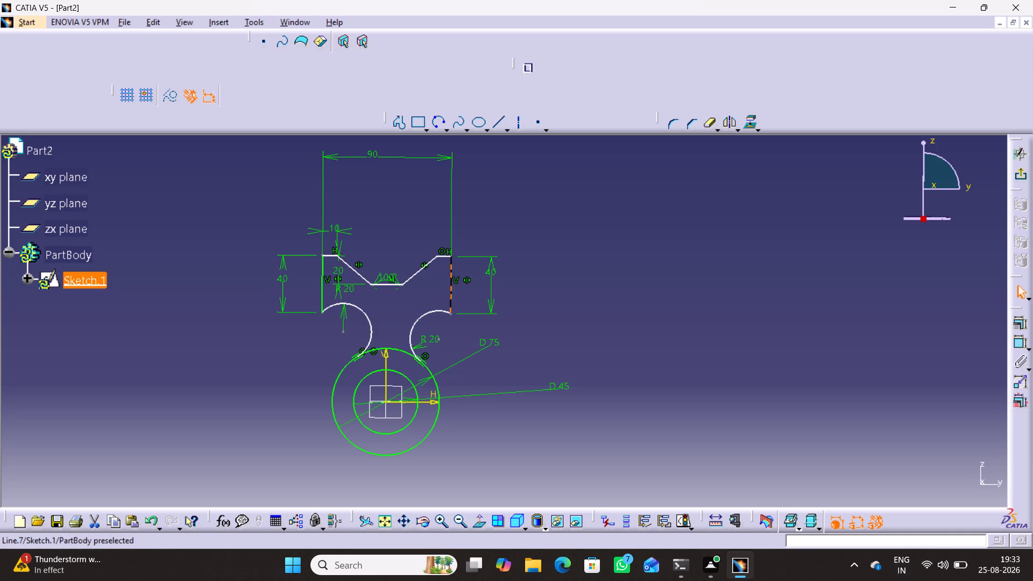
pyautogui.moveTo(439, 294); pyautogui.dragTo(433, 290)
pyautogui.click(546, 317)
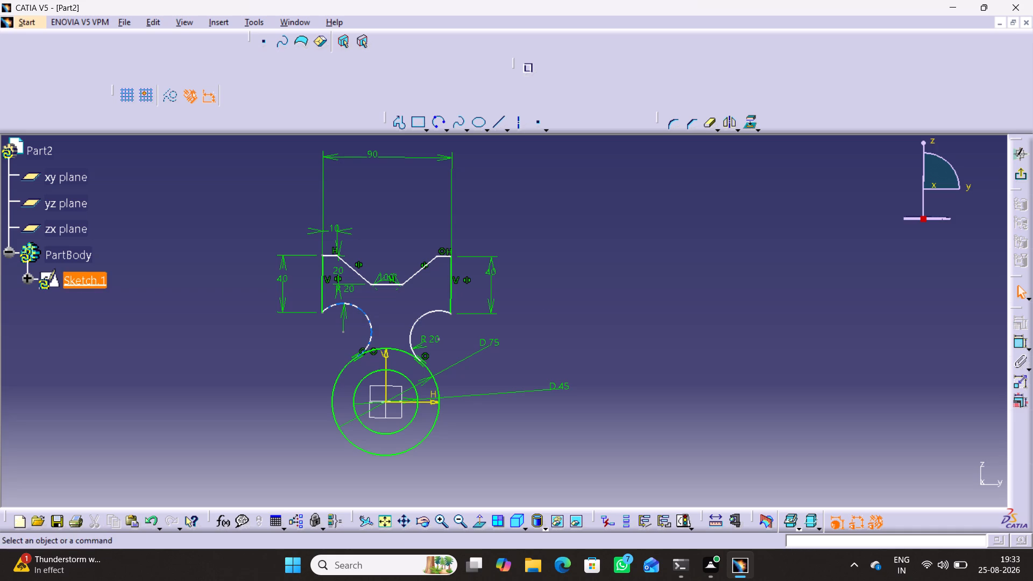
pyautogui.moveTo(323, 287); pyautogui.dragTo(323, 272)
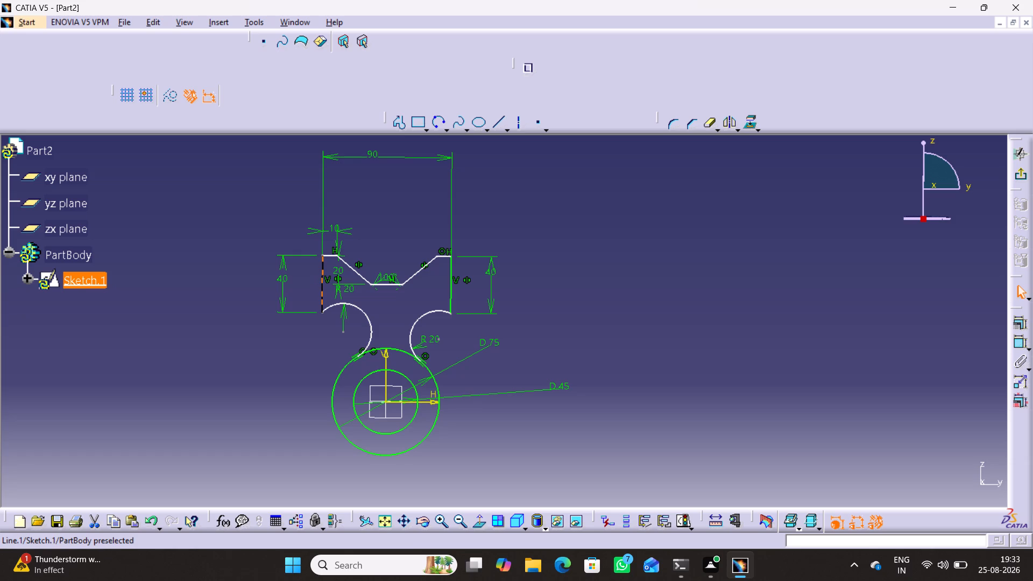
pyautogui.moveTo(323, 272); pyautogui.dragTo(327, 252)
pyautogui.moveTo(328, 254); pyautogui.dragTo(333, 228)
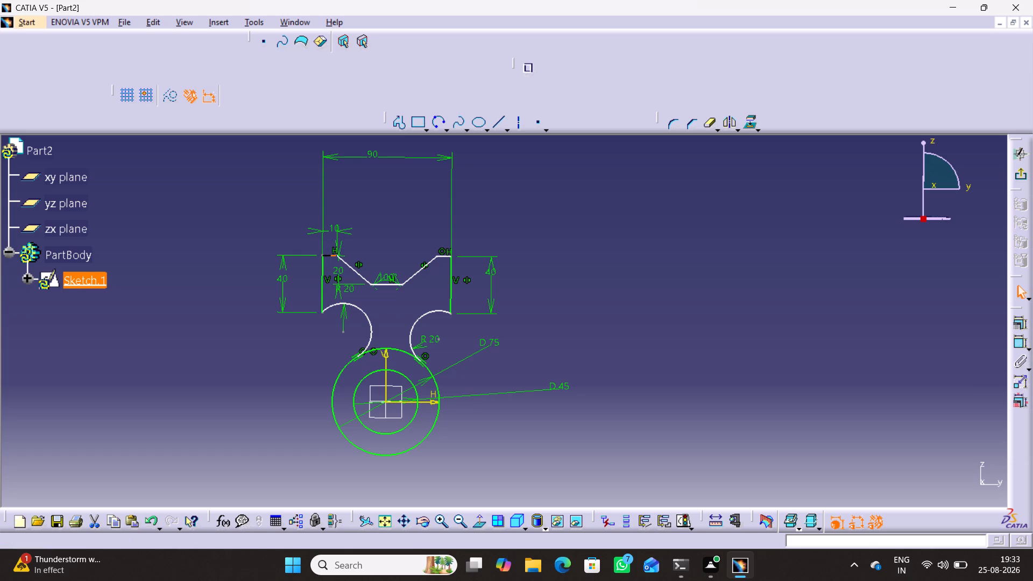
pyautogui.click(275, 222)
pyautogui.moveTo(323, 255); pyautogui.dragTo(323, 237)
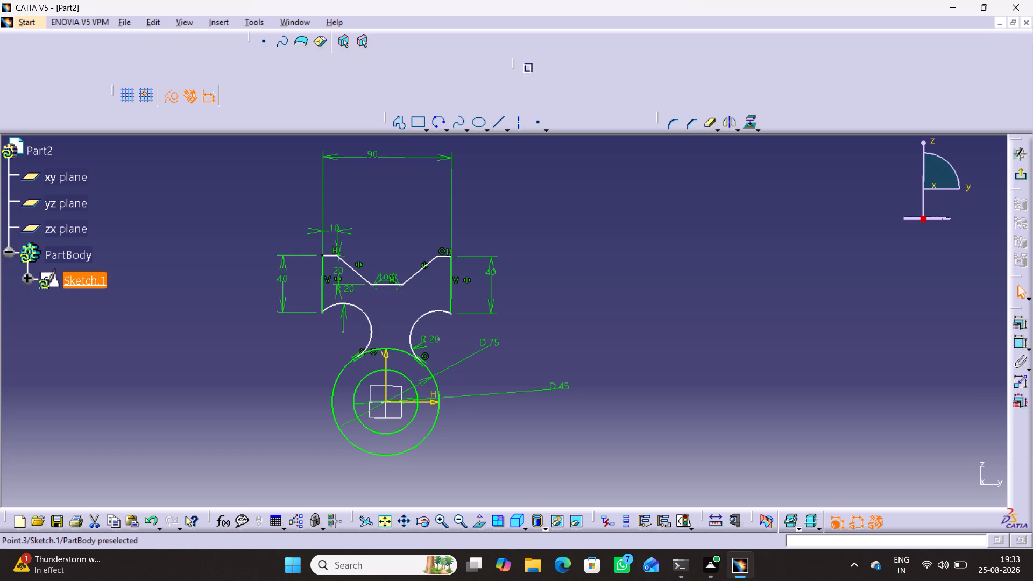
pyautogui.moveTo(323, 237); pyautogui.dragTo(324, 218)
pyautogui.click(321, 321)
pyautogui.moveTo(365, 314); pyautogui.dragTo(365, 314)
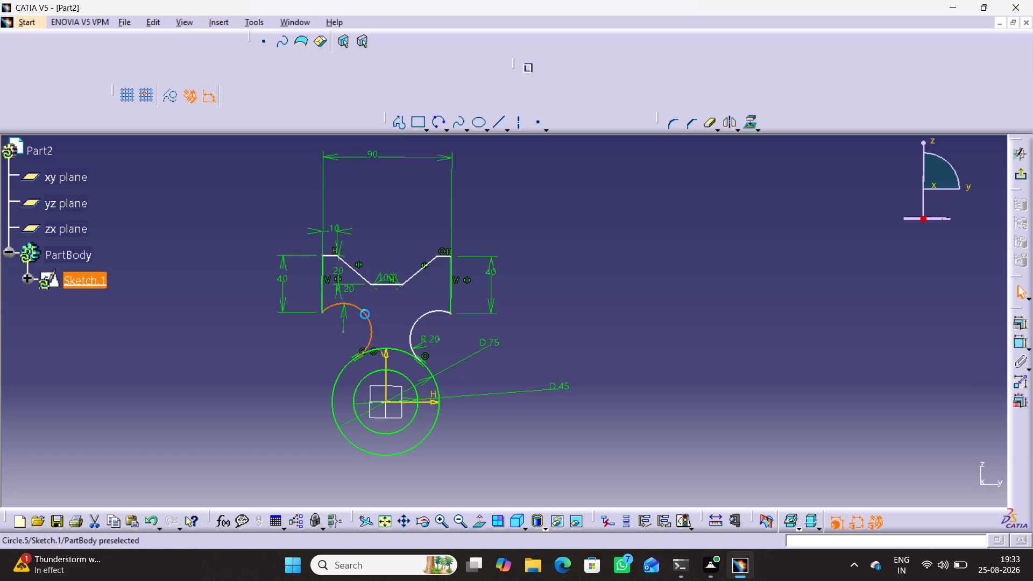
pyautogui.moveTo(365, 314); pyautogui.dragTo(358, 265)
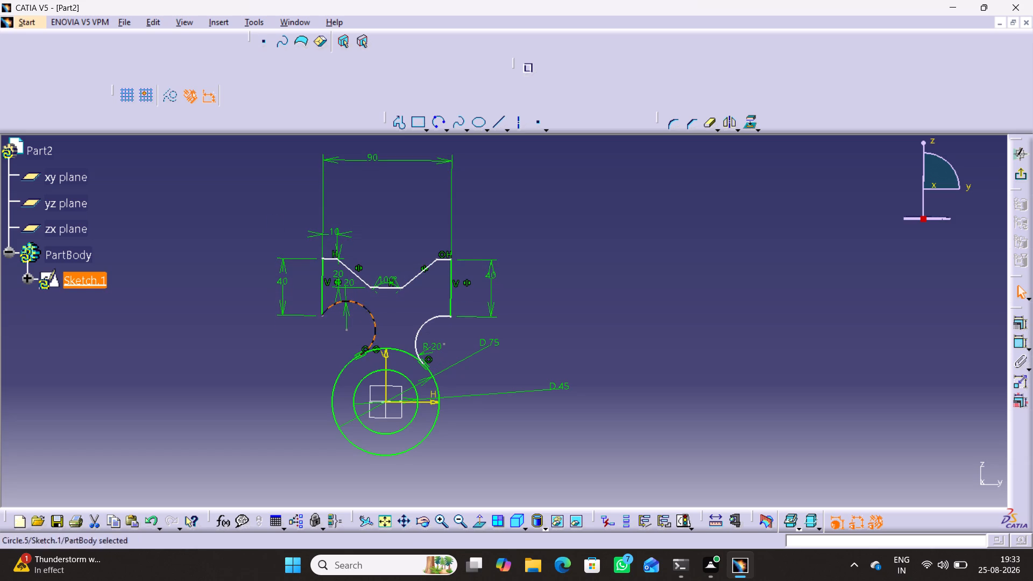
# Delete both arcs joining the recessed profile's vertical lines to the outer circle.
pyautogui.rightClick(366, 311)
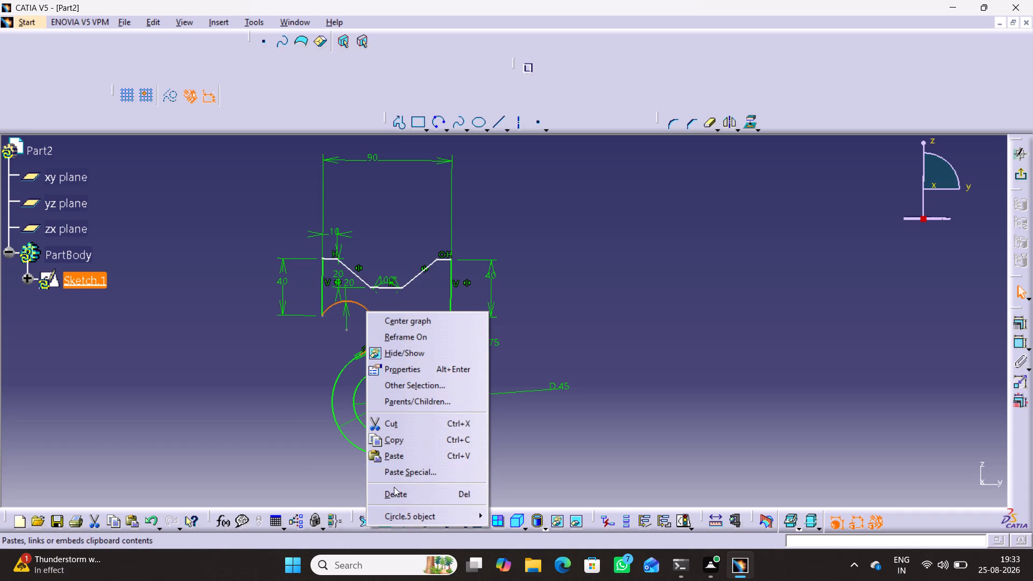
pyautogui.click(392, 493)
pyautogui.rightClick(428, 318)
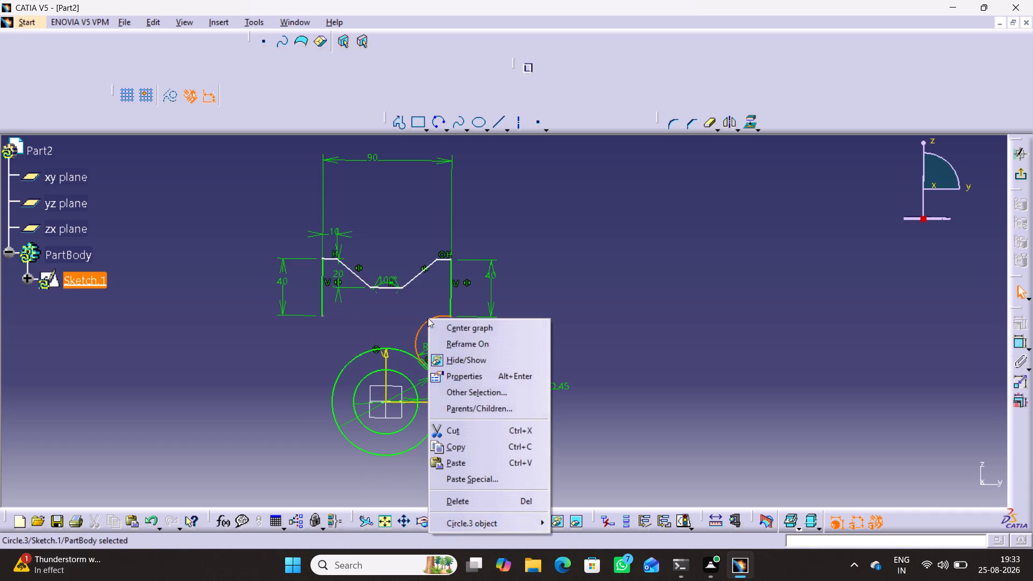
pyautogui.click(453, 496)
pyautogui.click(614, 335)
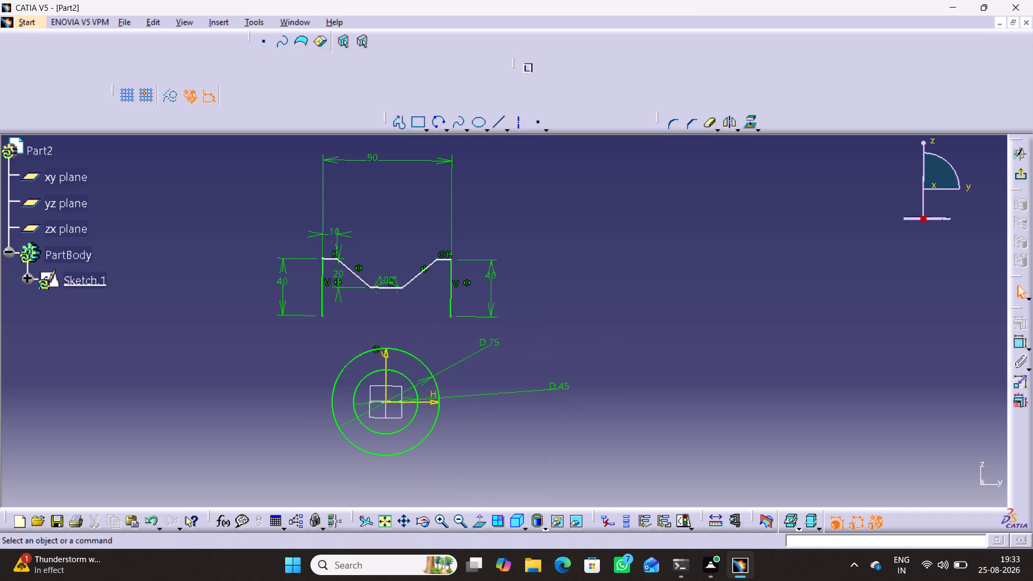
# Sketch a three-point arc of about 42 mm radius from the right vertical line's lower end across the outer circle.
pyautogui.click(437, 118)
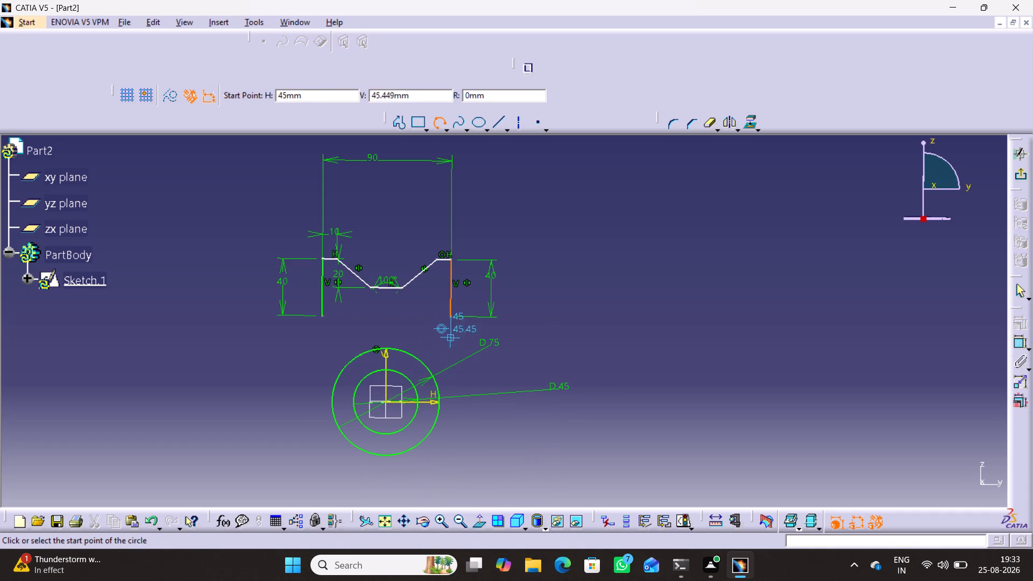
pyautogui.click(450, 317)
pyautogui.click(428, 372)
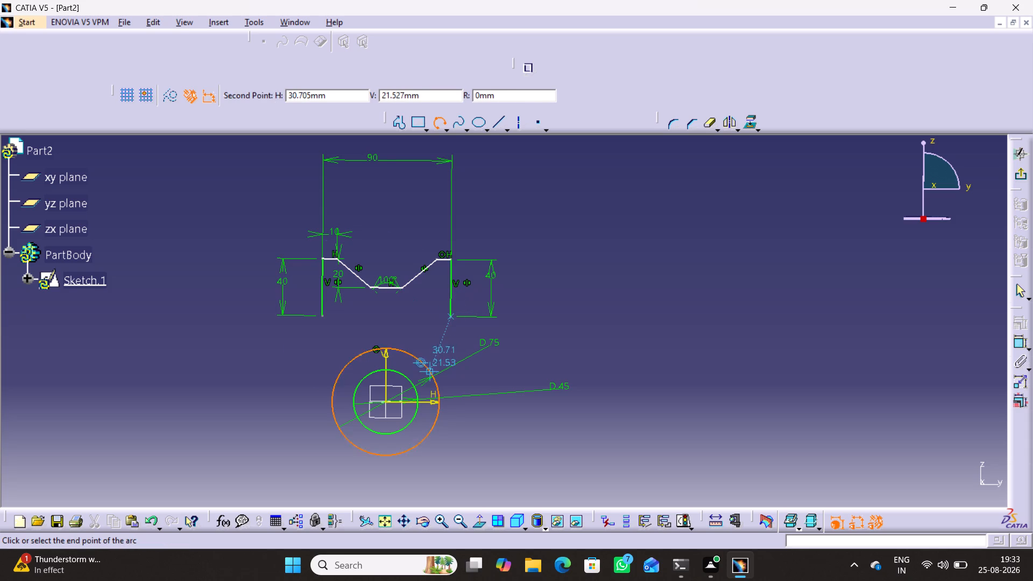
pyautogui.click(487, 422)
pyautogui.click(640, 321)
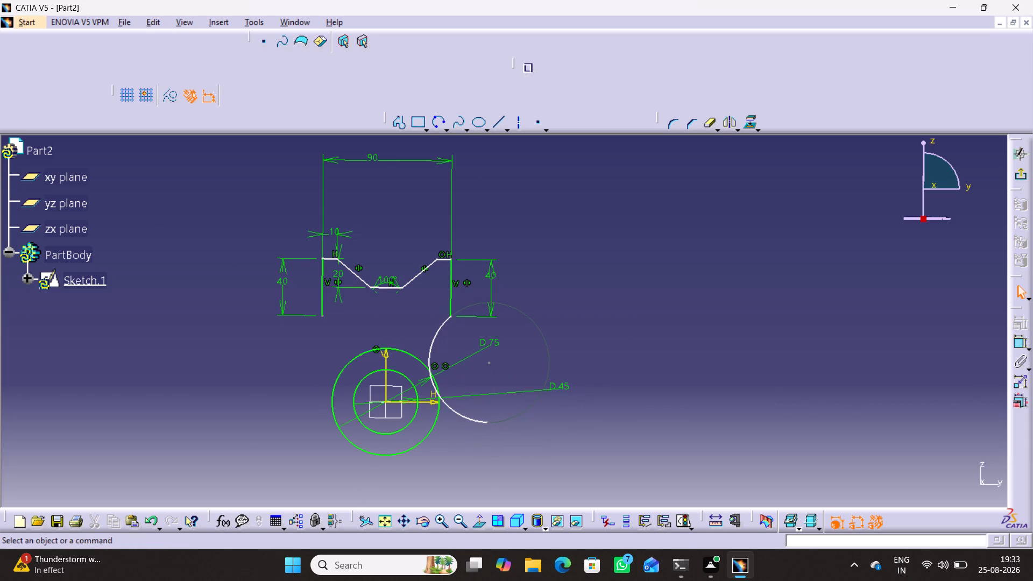
# Constrain the new right arc tangent to the outer circle.
pyautogui.doubleClick(1015, 340)
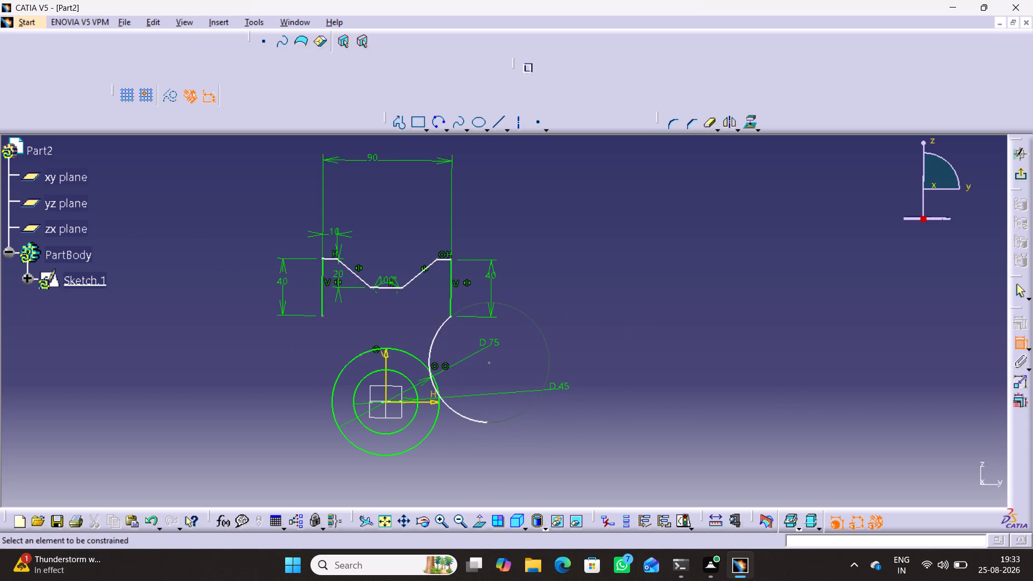
pyautogui.click(448, 407)
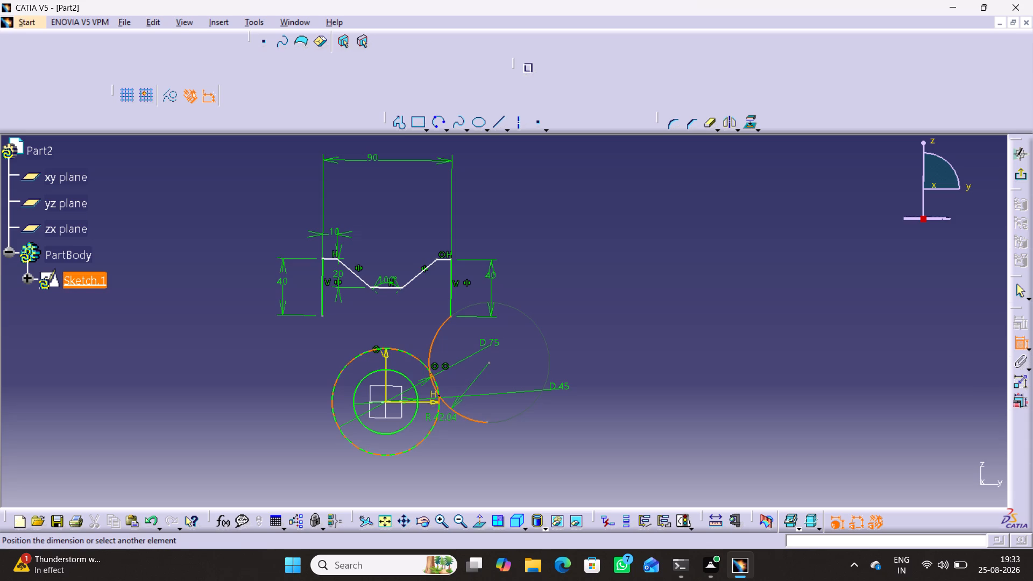
pyautogui.moveTo(437, 421); pyautogui.dragTo(443, 421)
pyautogui.rightClick(562, 414)
pyautogui.click(604, 358)
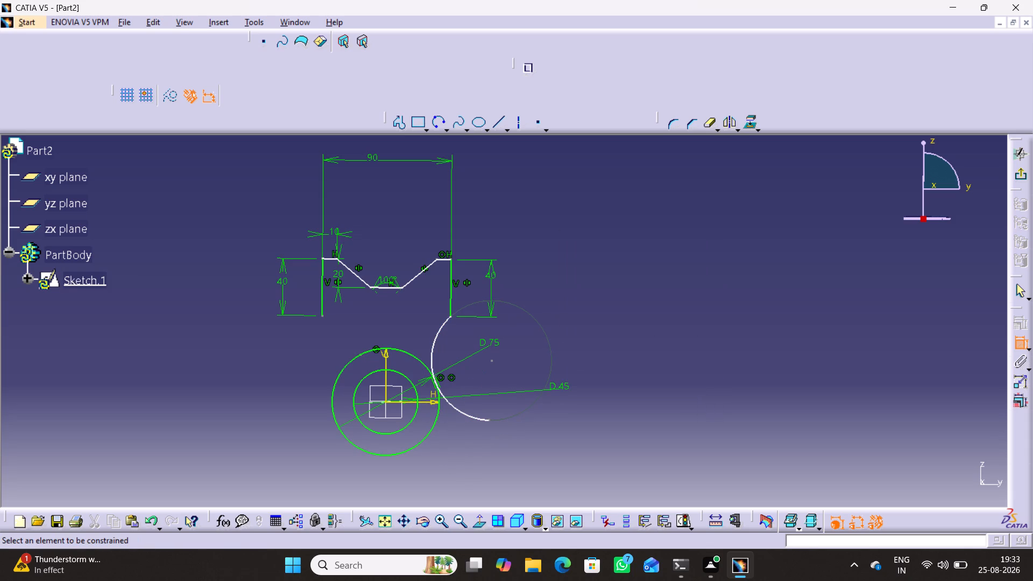
# Dimension the right arc's radius and set it to 20 mm.
pyautogui.click(435, 342)
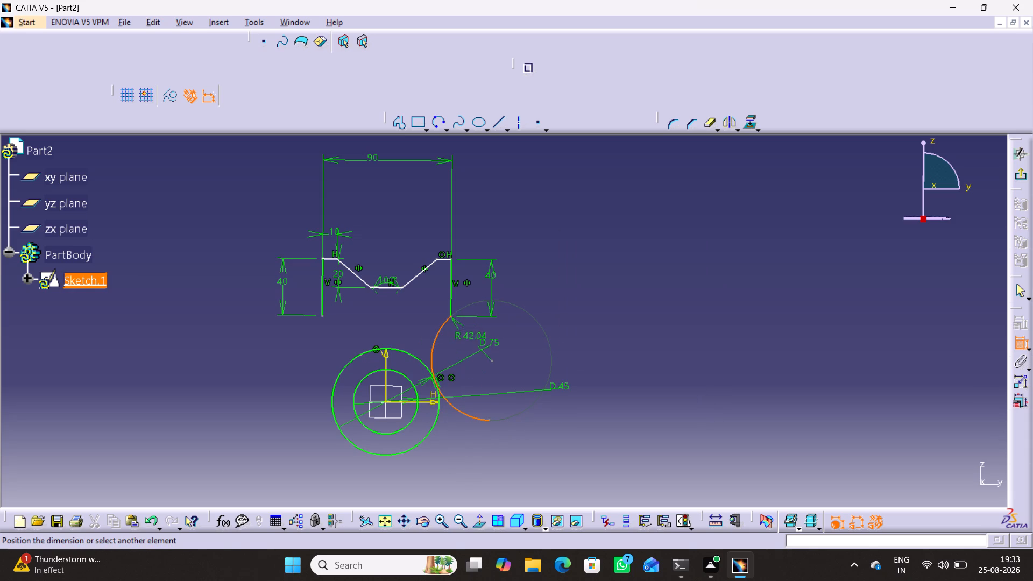
pyautogui.click(466, 339)
pyautogui.doubleClick(464, 336)
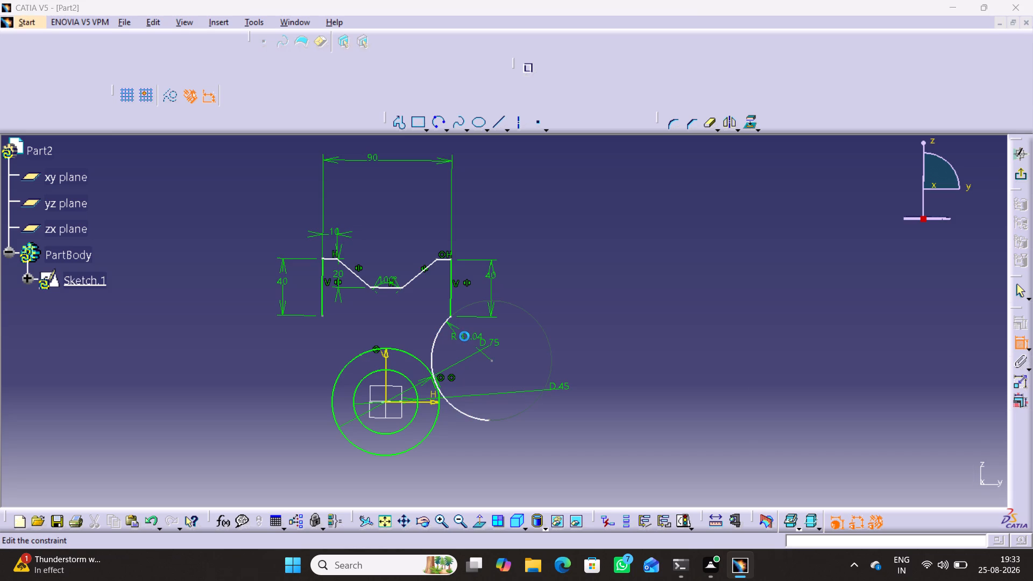
pyautogui.write('20')
pyautogui.press('Return')
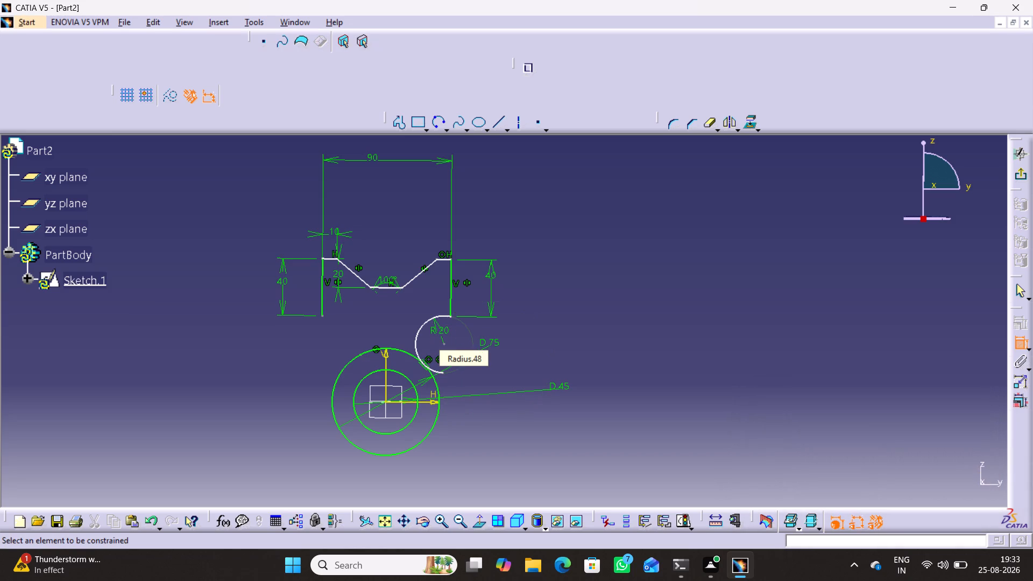
pyautogui.click(627, 300)
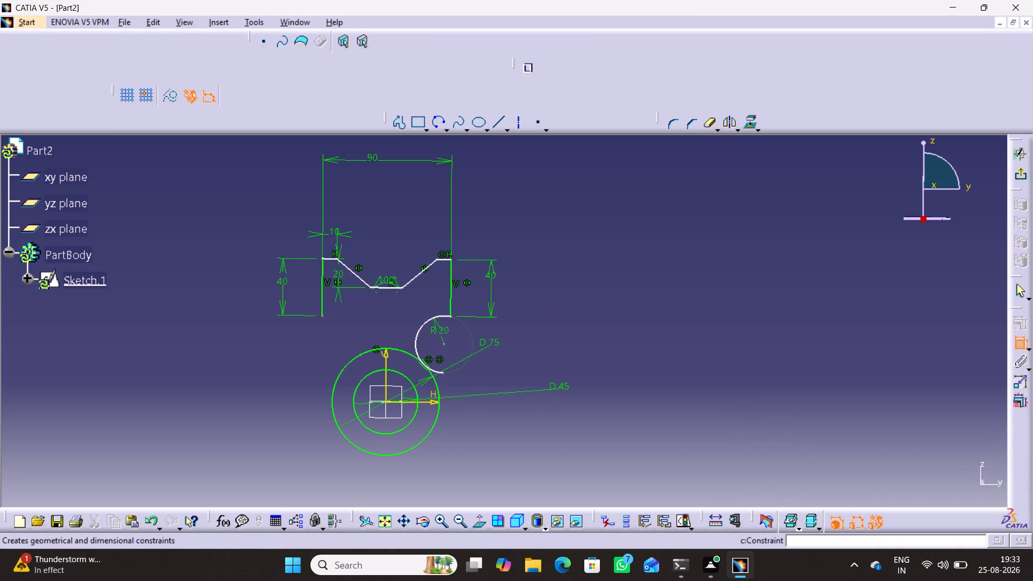
# Sketch a three-point arc of about 41 mm radius from the left vertical line's lower end across the outer circle.
pyautogui.click(441, 120)
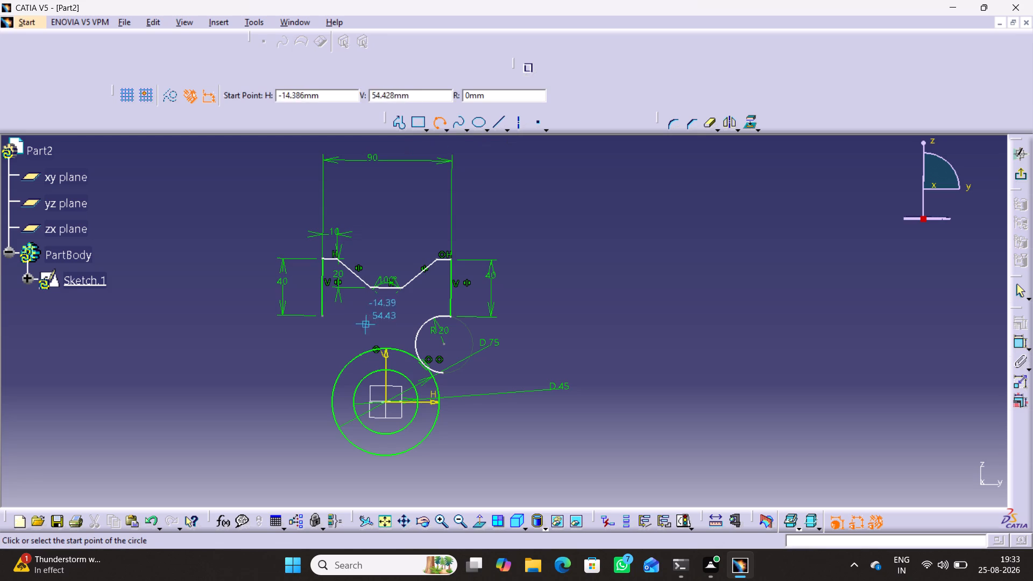
pyautogui.click(322, 316)
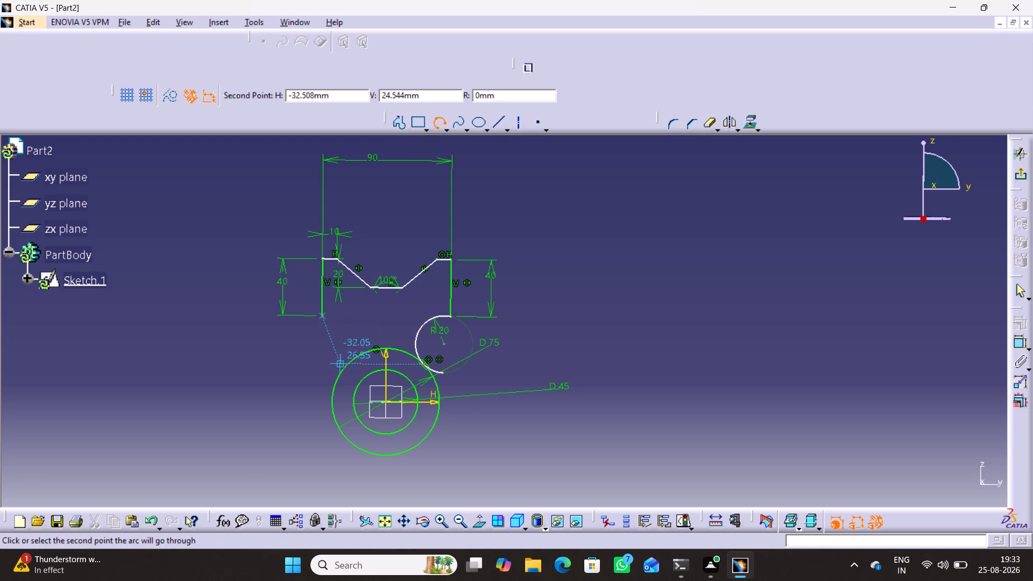
pyautogui.click(338, 372)
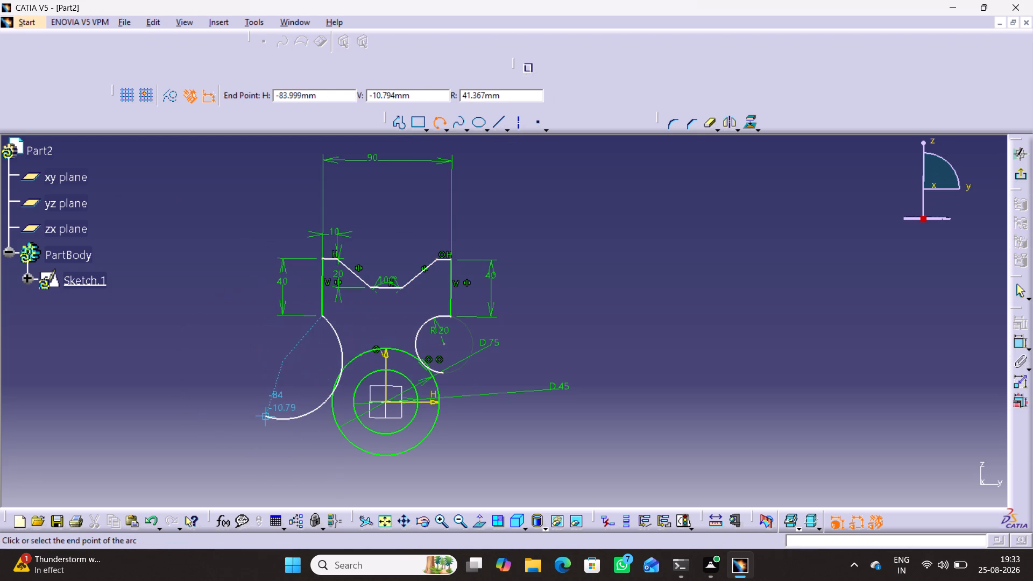
pyautogui.click(266, 416)
pyautogui.click(571, 313)
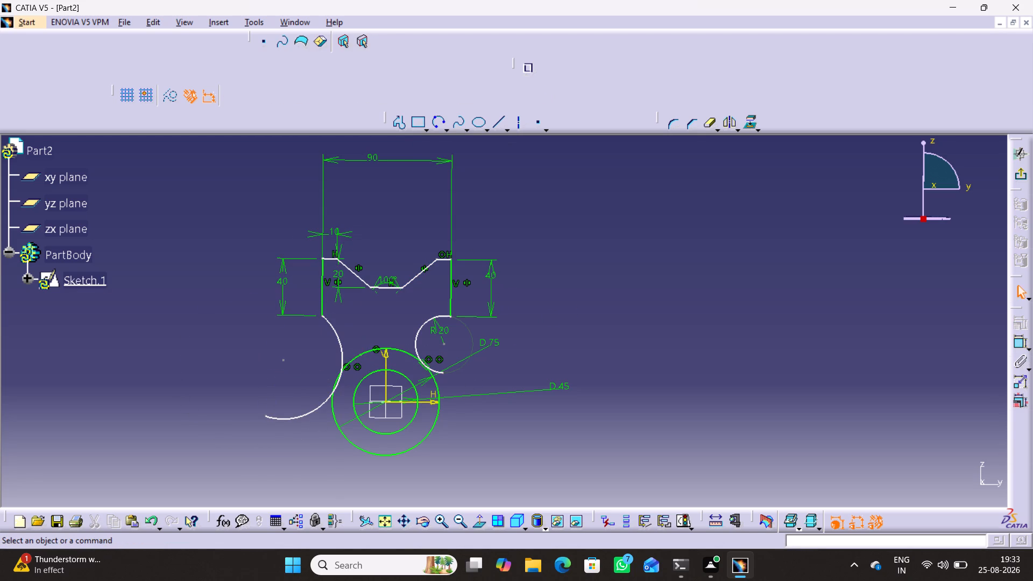
# Dimension the new left arc's radius and set it to 20 mm.
pyautogui.doubleClick(1015, 342)
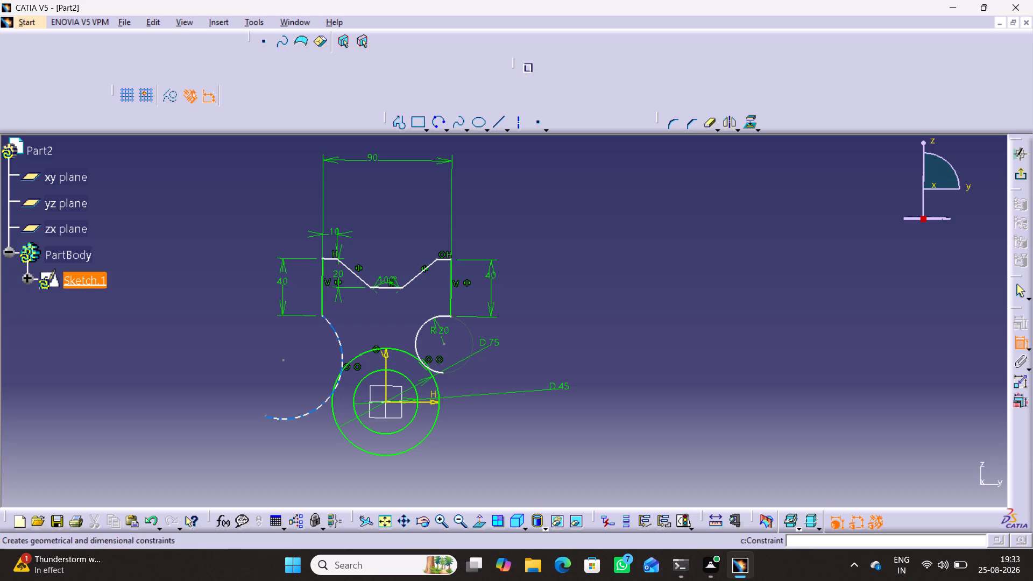
pyautogui.click(333, 330)
pyautogui.click(298, 355)
pyautogui.doubleClick(300, 350)
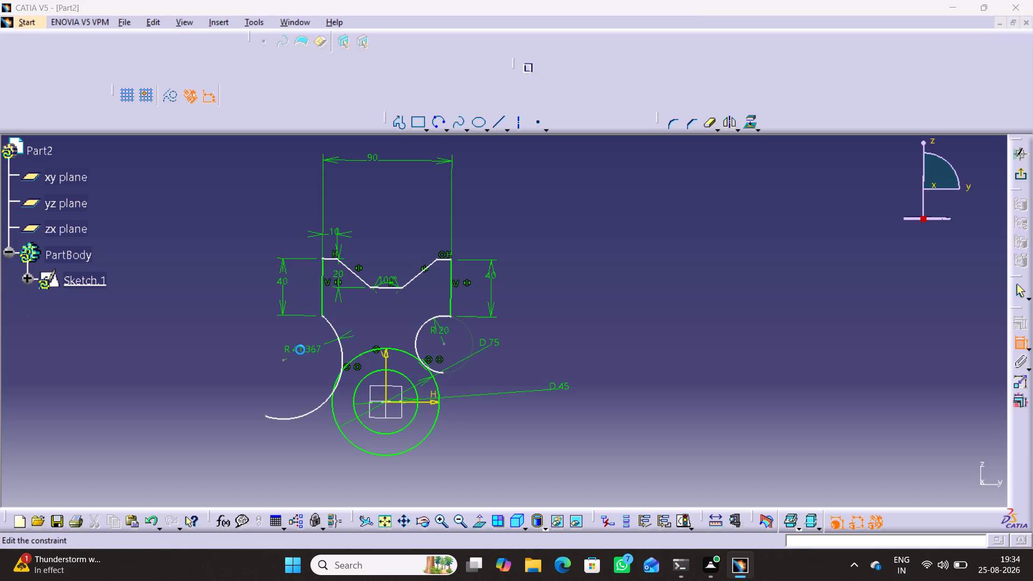
pyautogui.write('20')
pyautogui.press('Return')
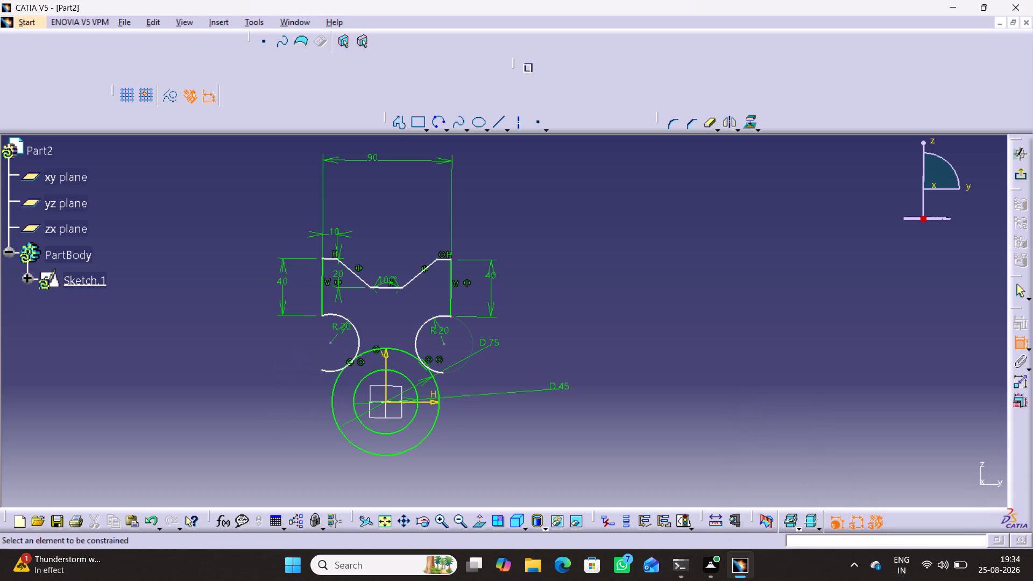
pyautogui.click(224, 373)
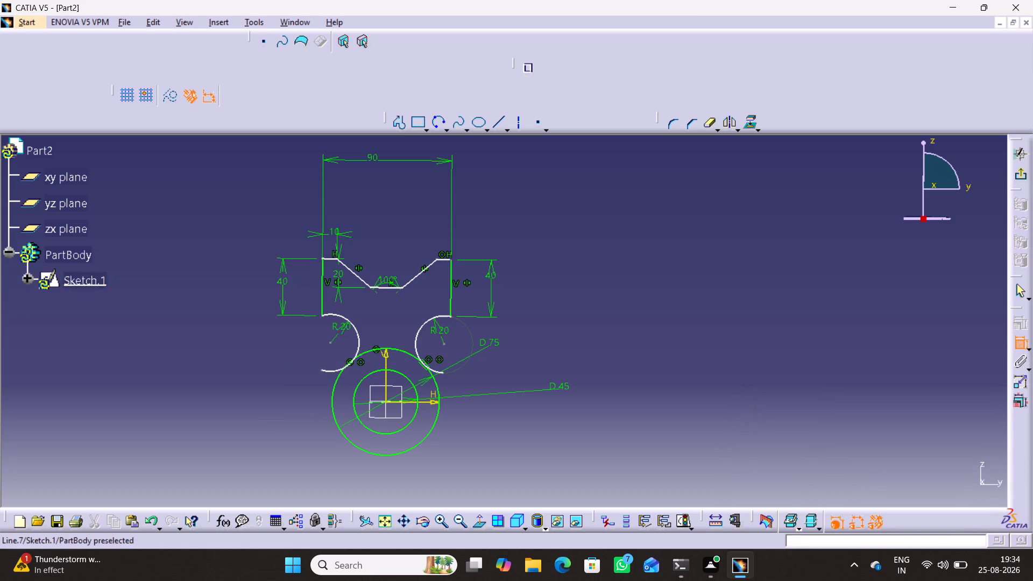
# Dimension the height from the horizontal axis to the recessed profile's upper right edge and set it to 120 mm.
pyautogui.click(444, 257)
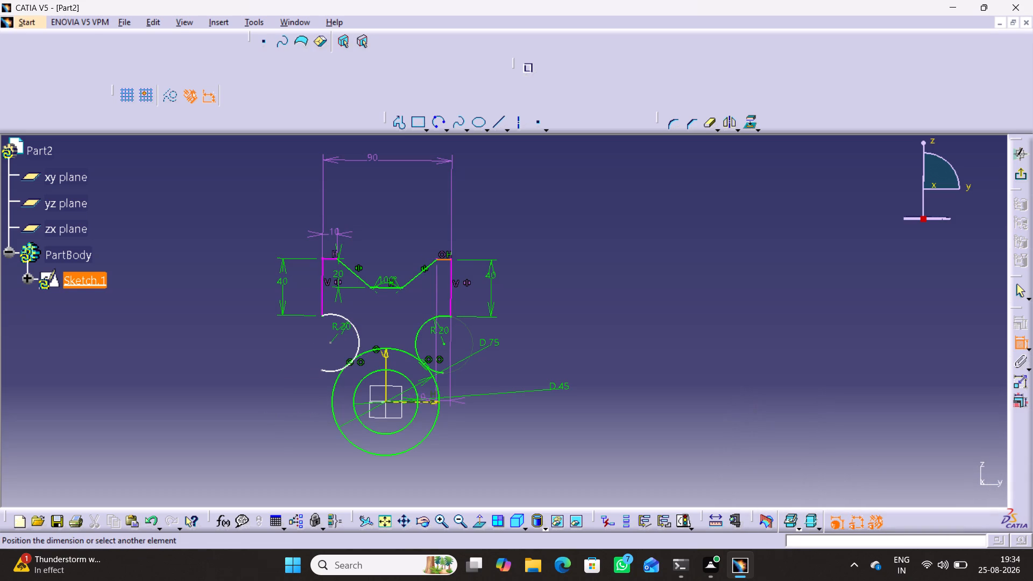
pyautogui.click(424, 401)
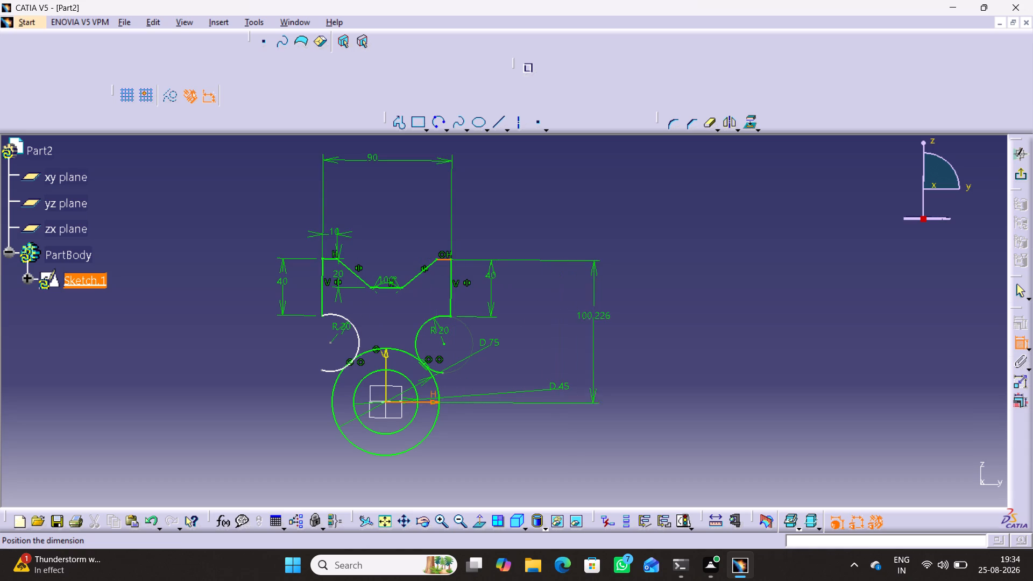
pyautogui.click(600, 318)
pyautogui.doubleClick(598, 312)
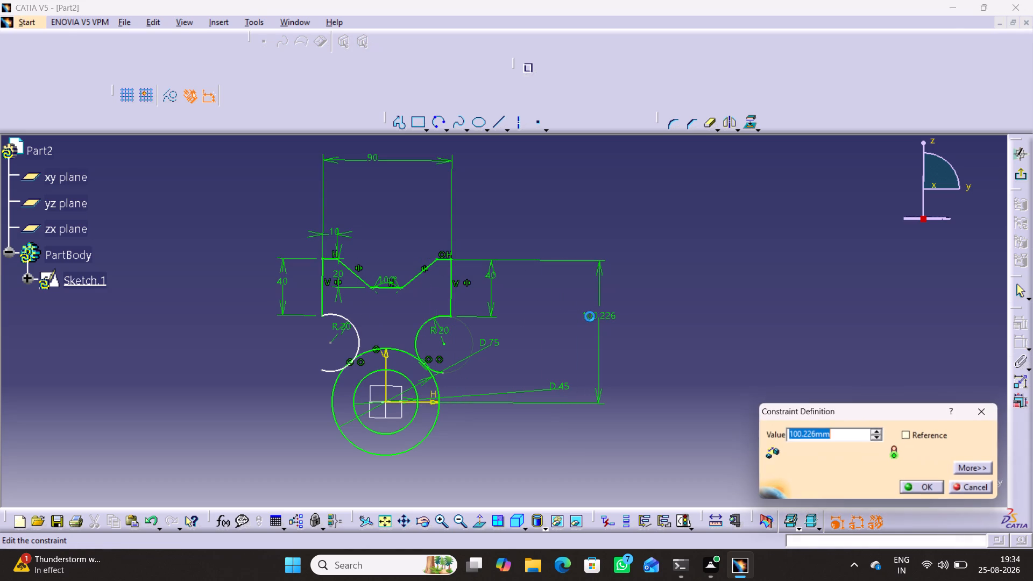
pyautogui.write('10')
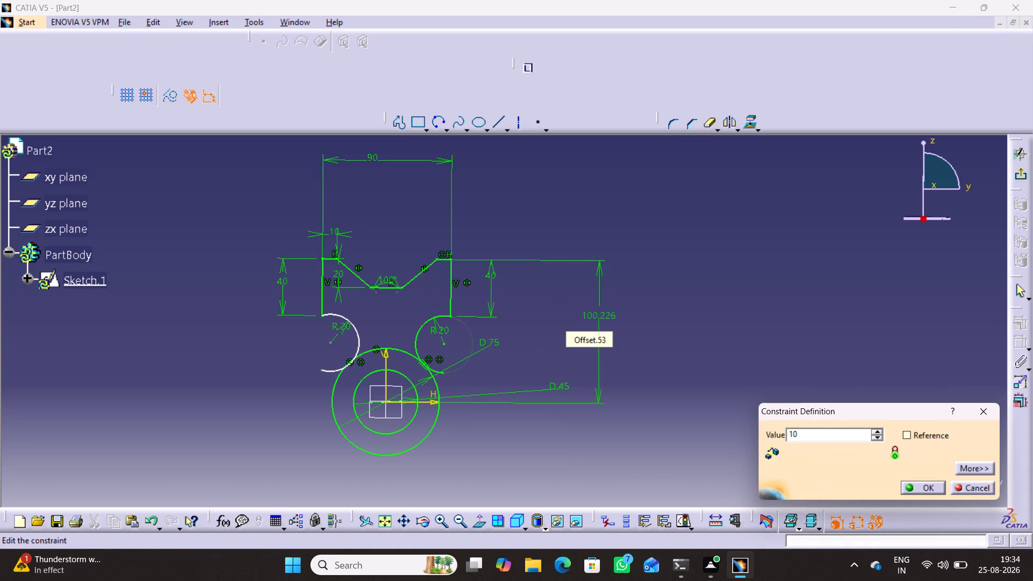
pyautogui.press('BackSpace')
pyautogui.write('20')
pyautogui.press('Return')
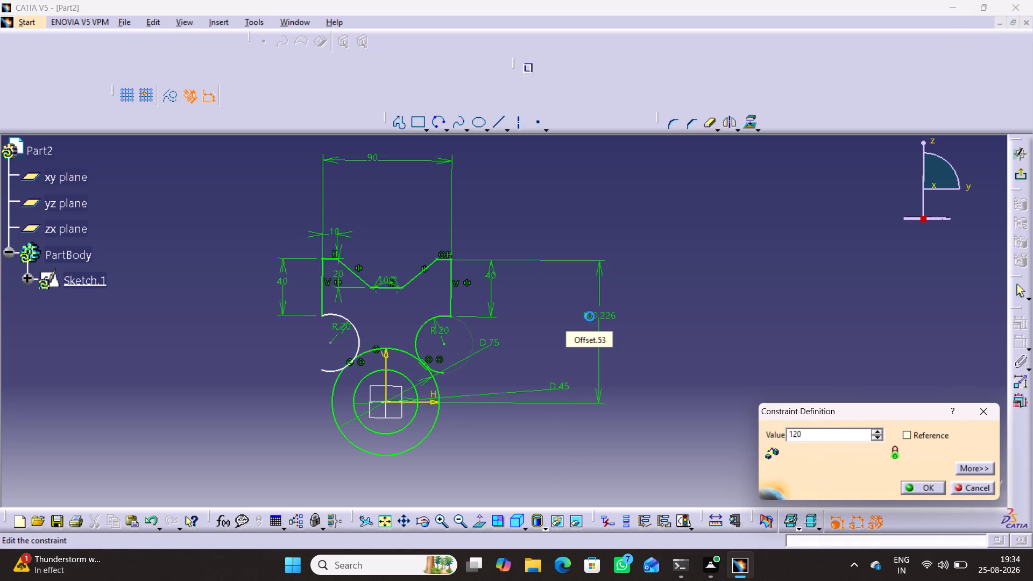
# Set the height dimension between the horizontal axis and the profile's upper edge to 100 mm.
pyautogui.doubleClick(599, 317)
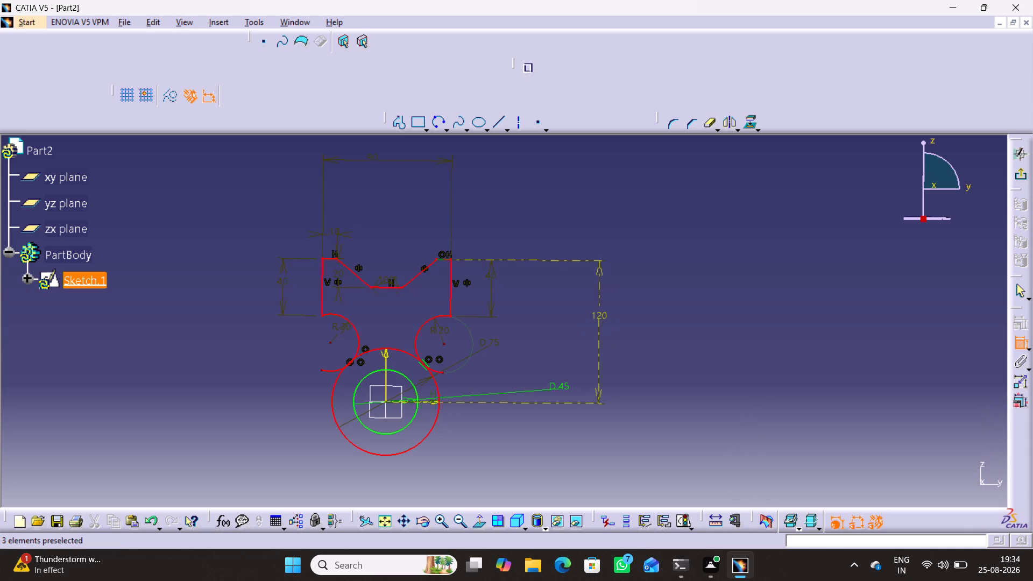
pyautogui.write('10')
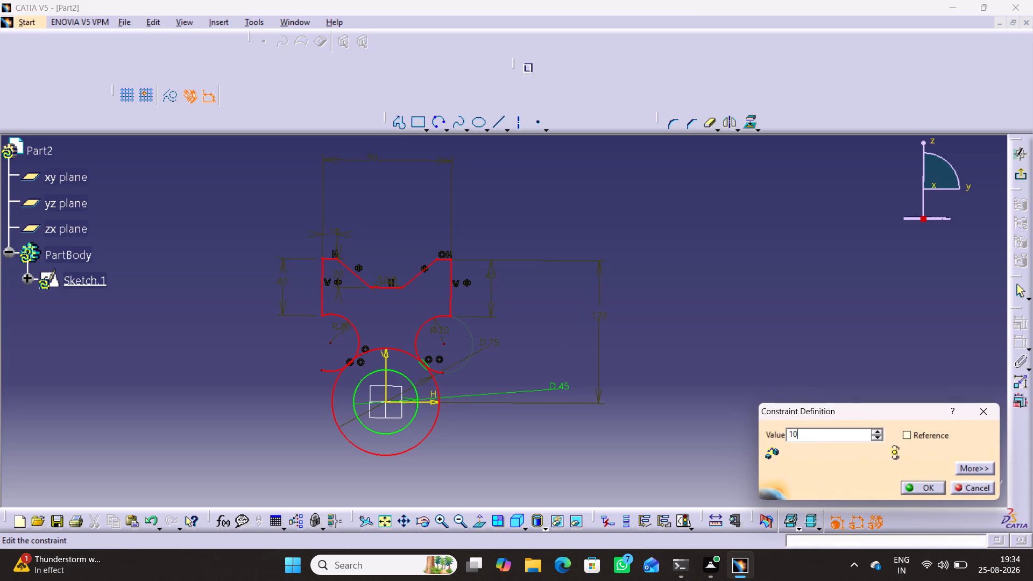
pyautogui.press('0')
pyautogui.press('Return')
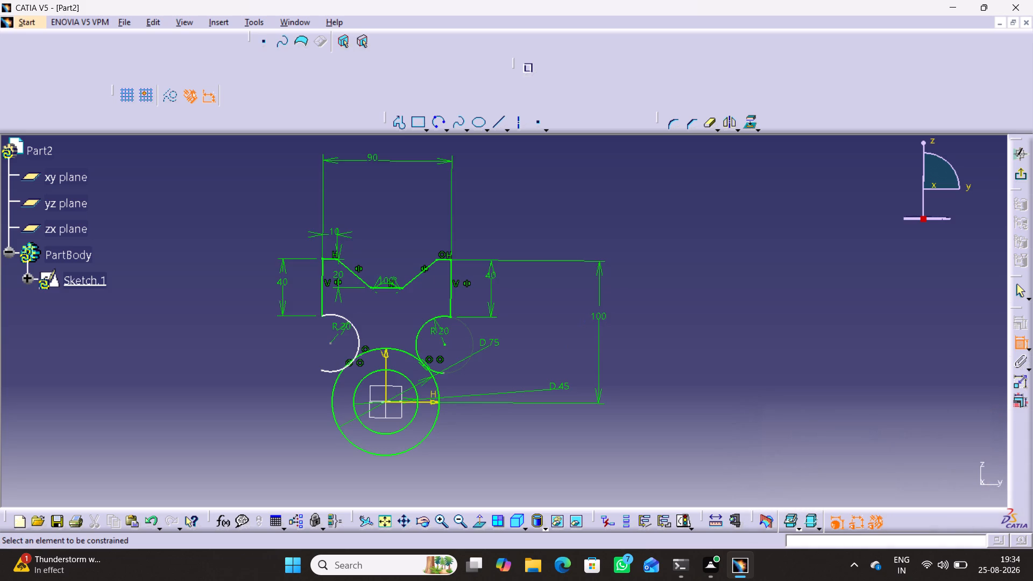
pyautogui.click(663, 329)
# Quick-trim the ends of both 20 mm radius arcs that extend beyond the outer circle.
pyautogui.doubleClick(710, 120)
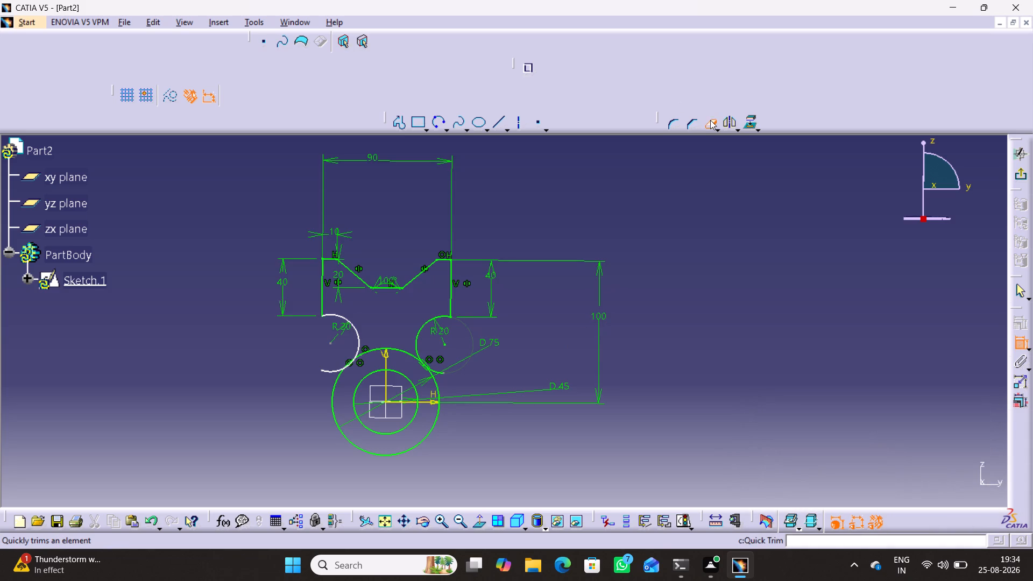
pyautogui.click(438, 372)
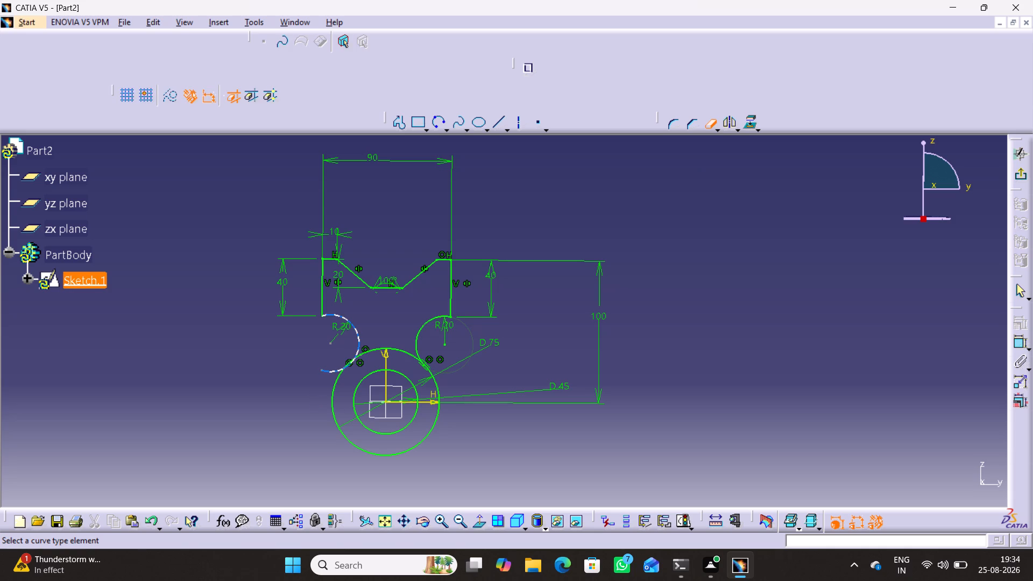
pyautogui.click(330, 371)
pyautogui.click(754, 301)
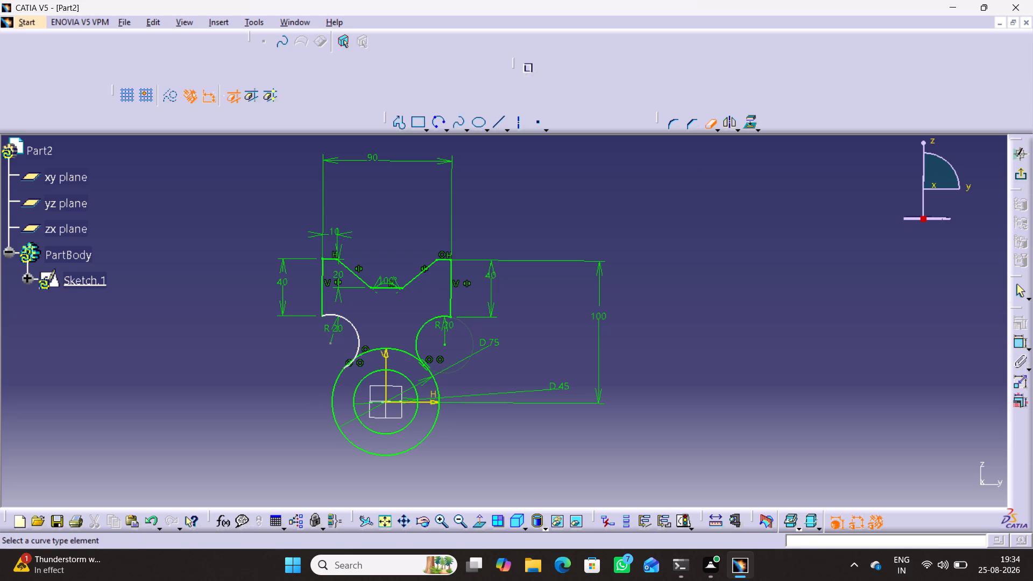
# Constrain the left 20 mm radius arc tangent to the outer circle.
pyautogui.click(1020, 342)
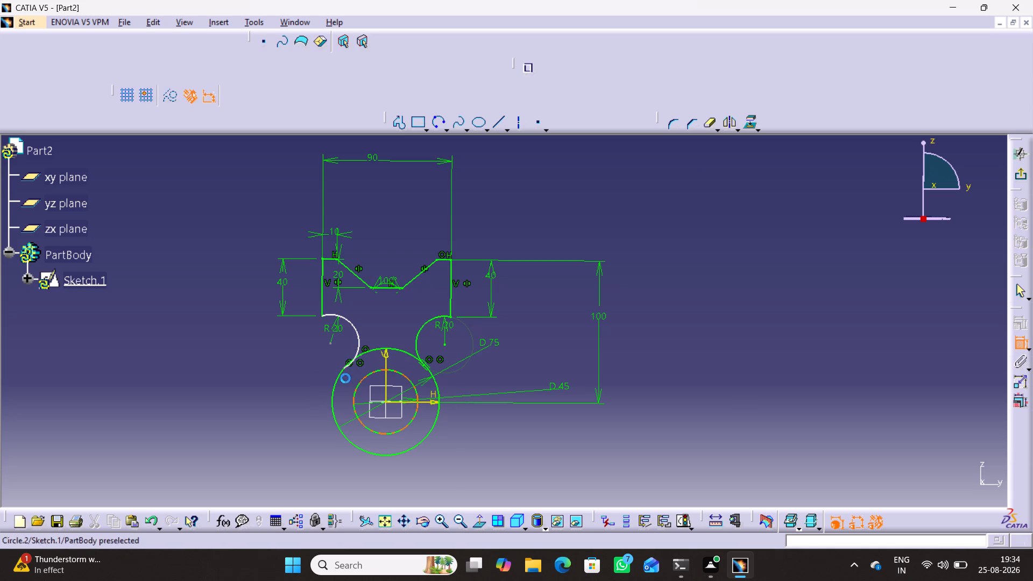
pyautogui.click(337, 378)
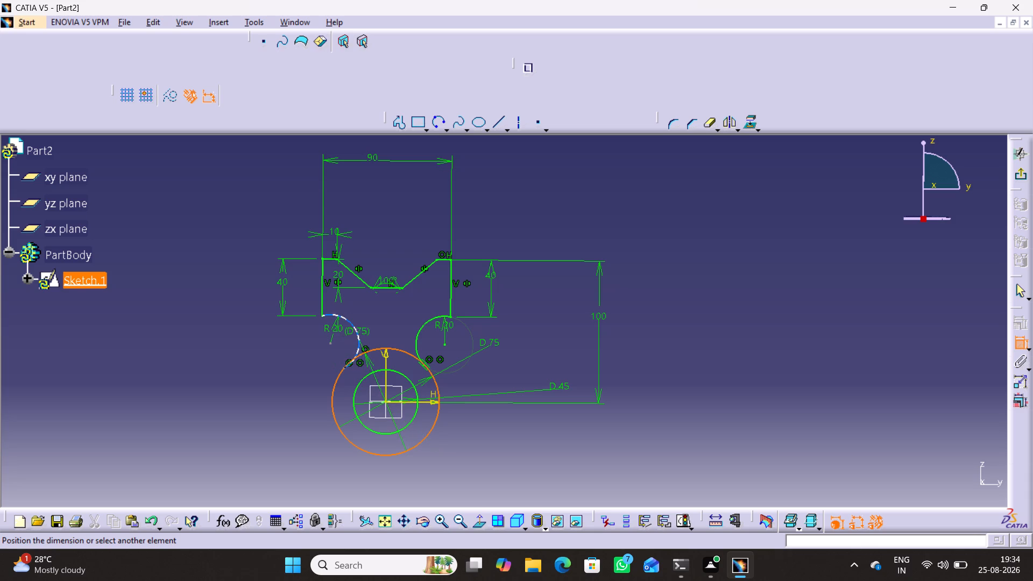
pyautogui.click(357, 334)
pyautogui.rightClick(228, 364)
pyautogui.click(264, 311)
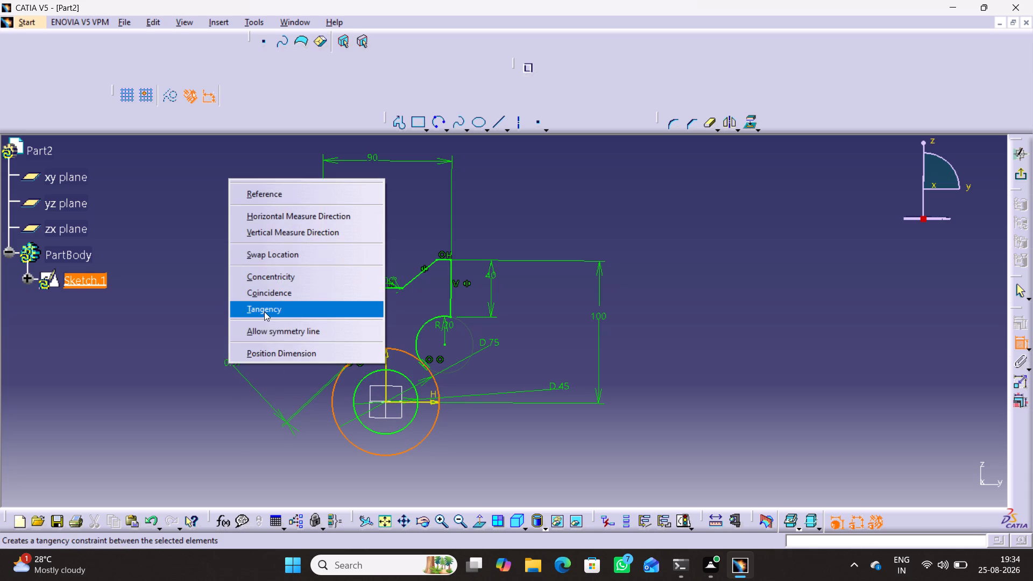
pyautogui.click(245, 361)
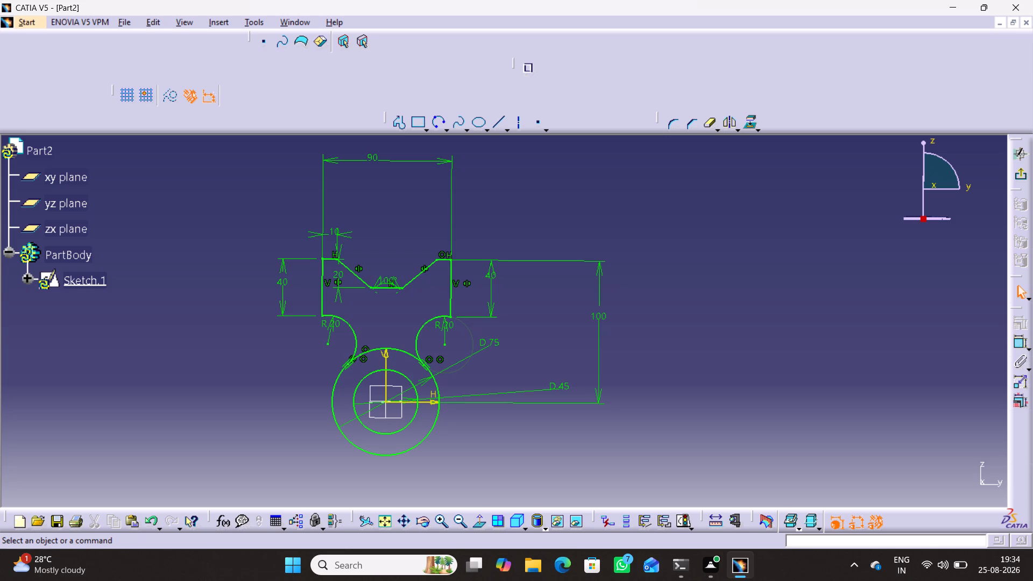
# Quick-trim the outer circle's upper segment between the two arcs and exit the sketch.
pyautogui.click(710, 124)
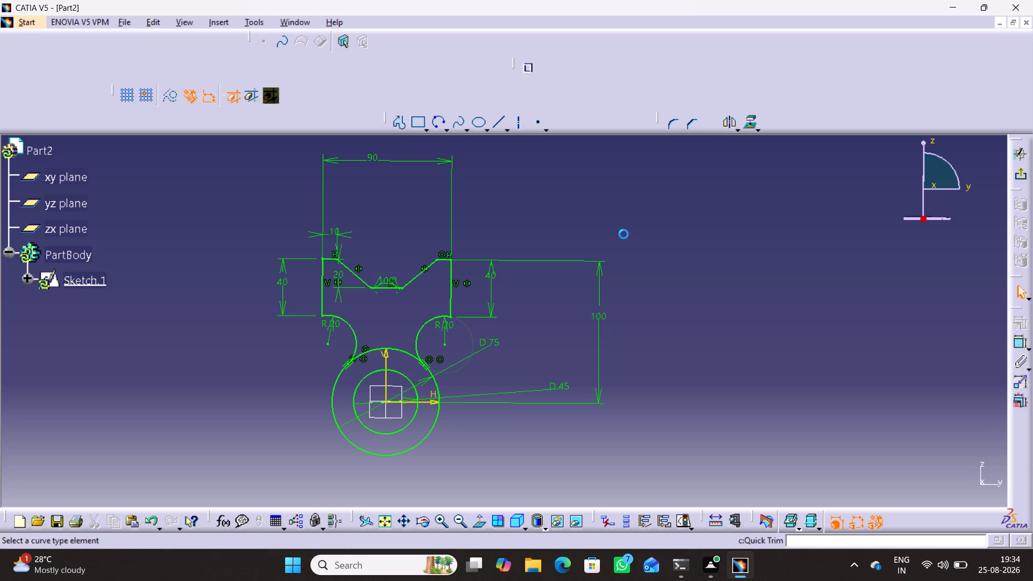
pyautogui.click(399, 350)
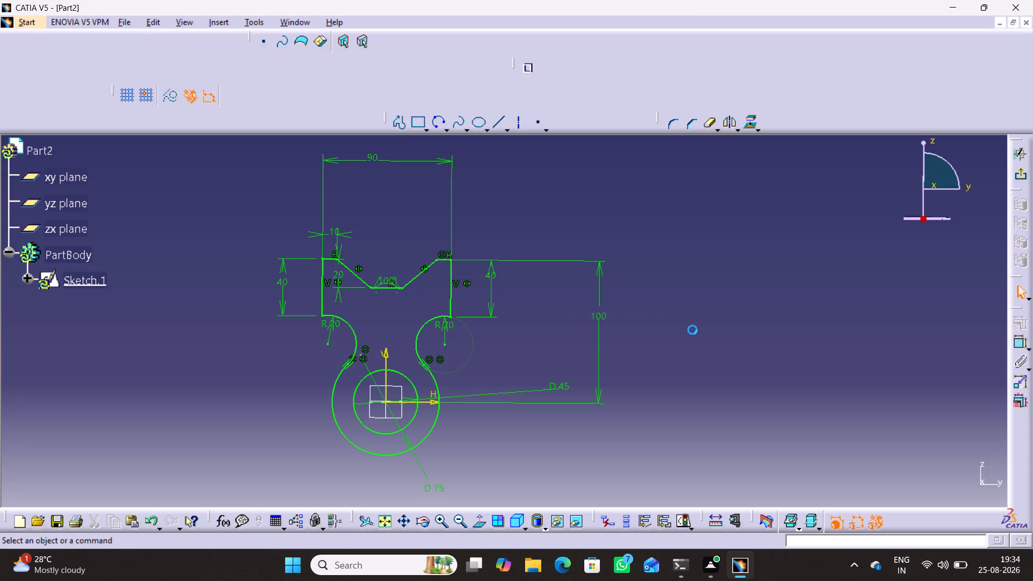
pyautogui.click(1014, 178)
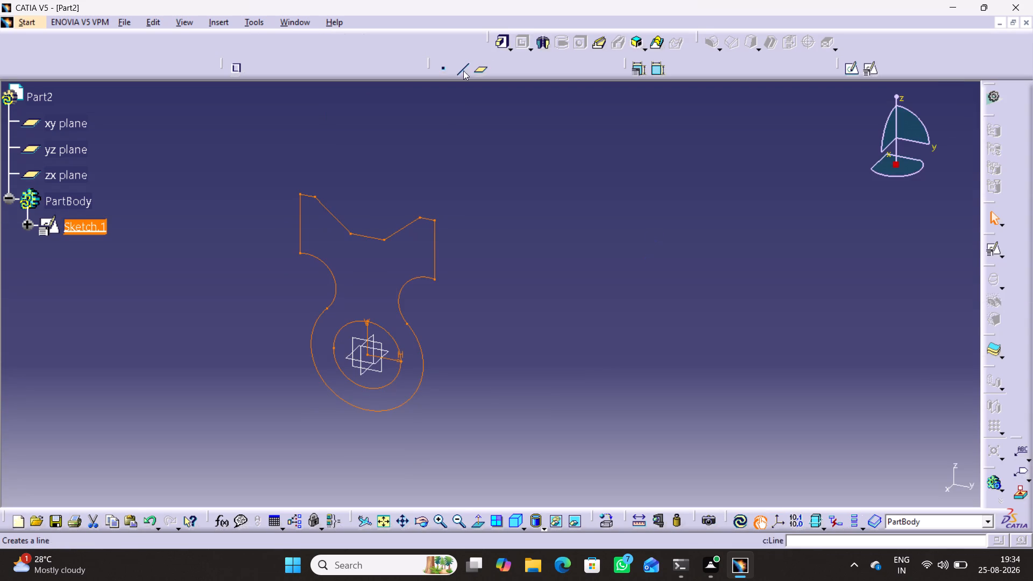
# Pad the yz-plane profile sketch with a 25 mm length and mirrored extent.
pyautogui.click(498, 45)
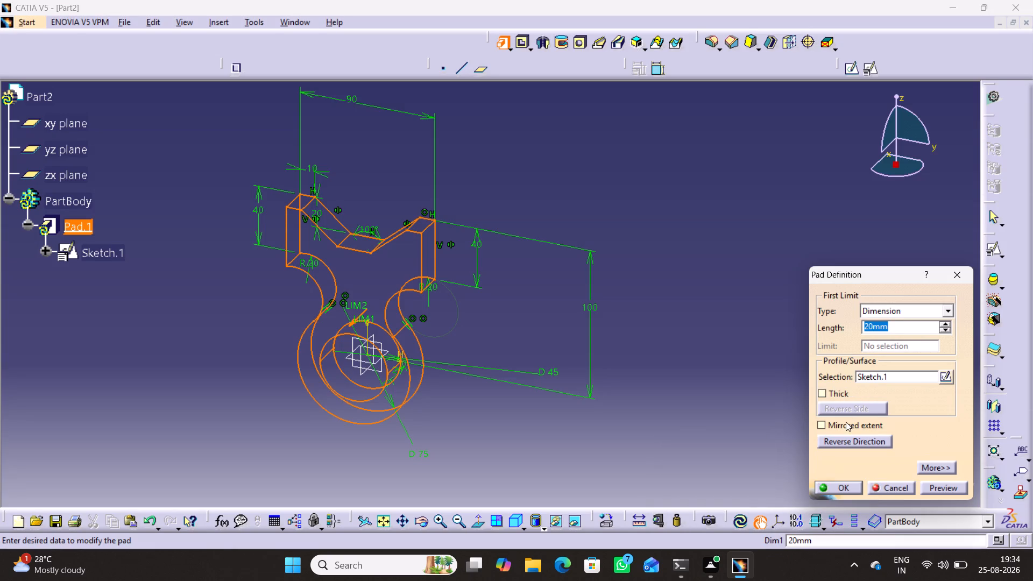
pyautogui.click(846, 422)
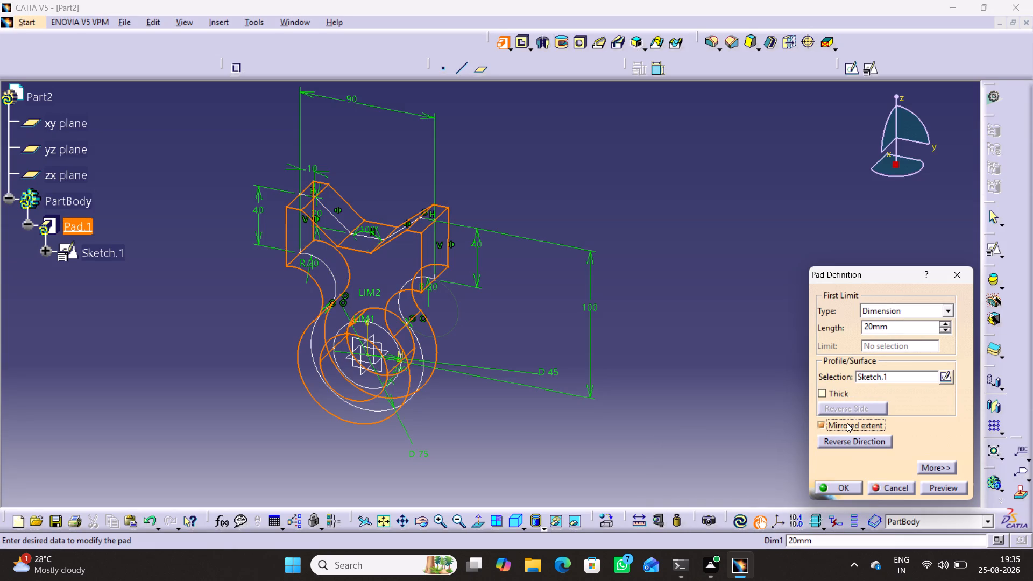
pyautogui.click(946, 323)
pyautogui.click(945, 323)
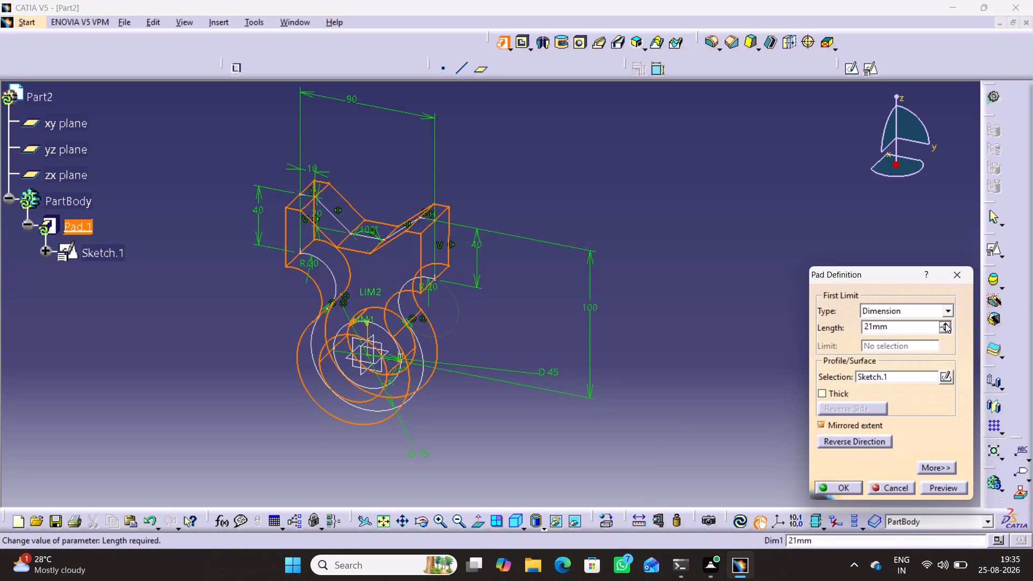
pyautogui.click(945, 323)
pyautogui.click(945, 323)
pyautogui.doubleClick(945, 323)
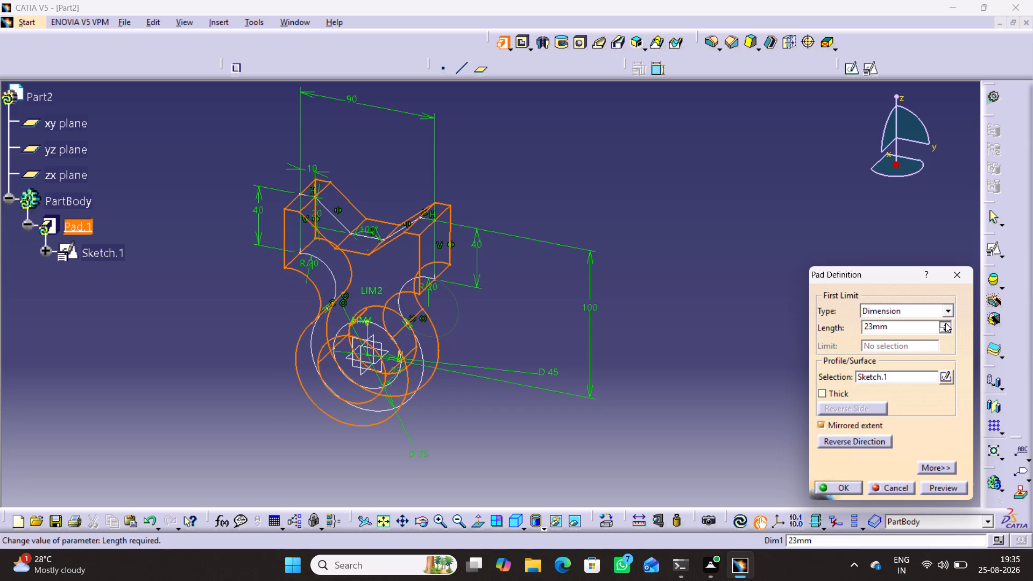
pyautogui.click(945, 323)
pyautogui.click(945, 323)
pyautogui.click(945, 323)
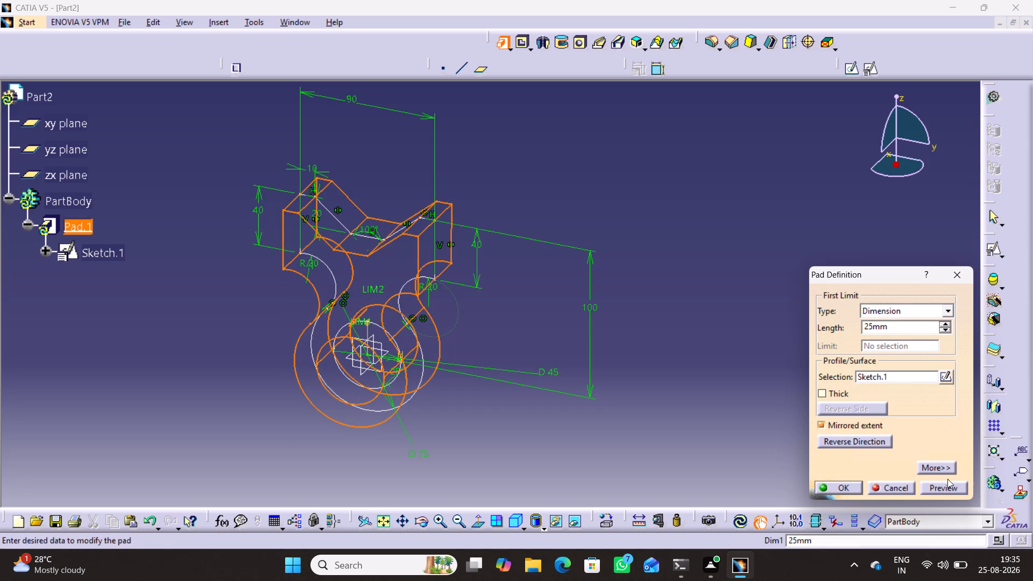
pyautogui.click(944, 489)
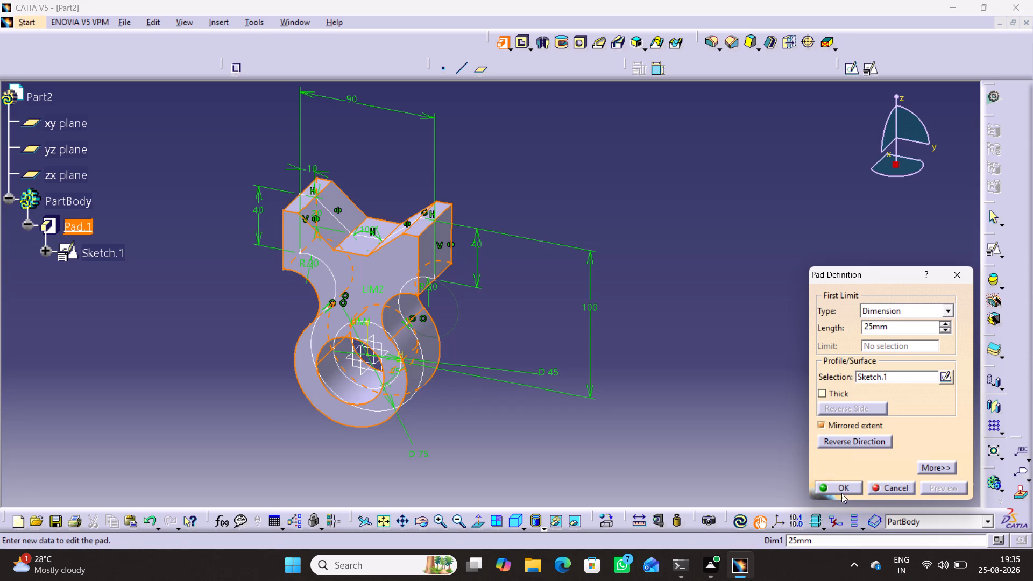
pyautogui.click(833, 481)
pyautogui.click(637, 301)
# Sketch a circle about 17 mm in diameter, centred on the origin, on the flat floor of the pad's upper recess.
pyautogui.moveTo(489, 377); pyautogui.dragTo(532, 350, button='middle')
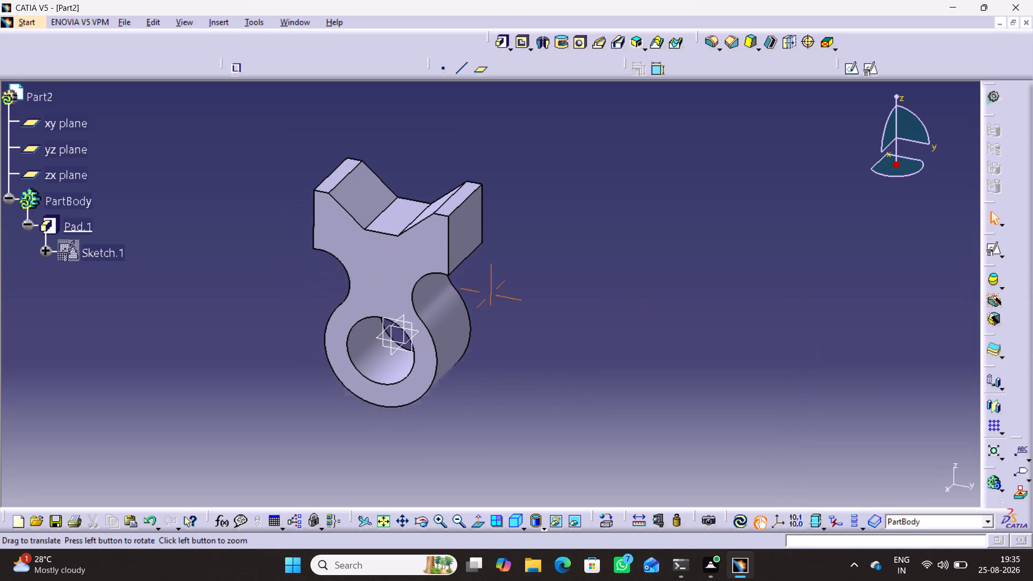
pyautogui.moveTo(532, 350); pyautogui.dragTo(636, 342, button='middle')
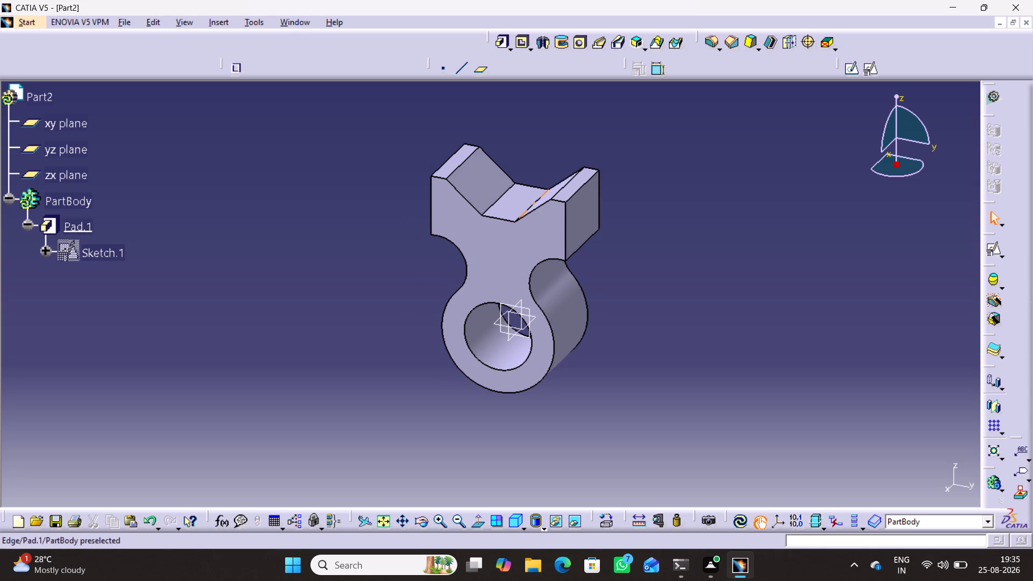
pyautogui.click(512, 201)
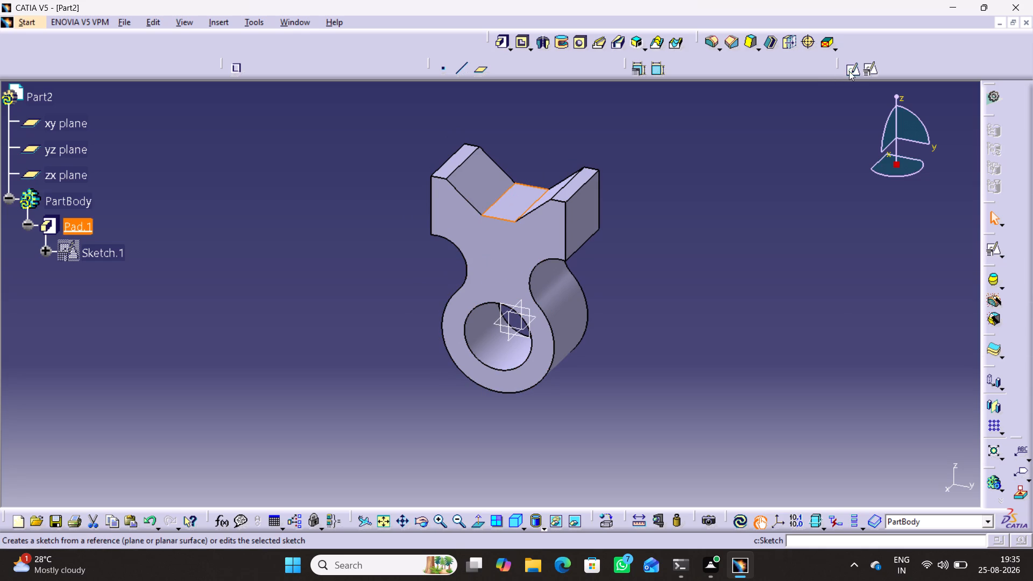
pyautogui.click(851, 70)
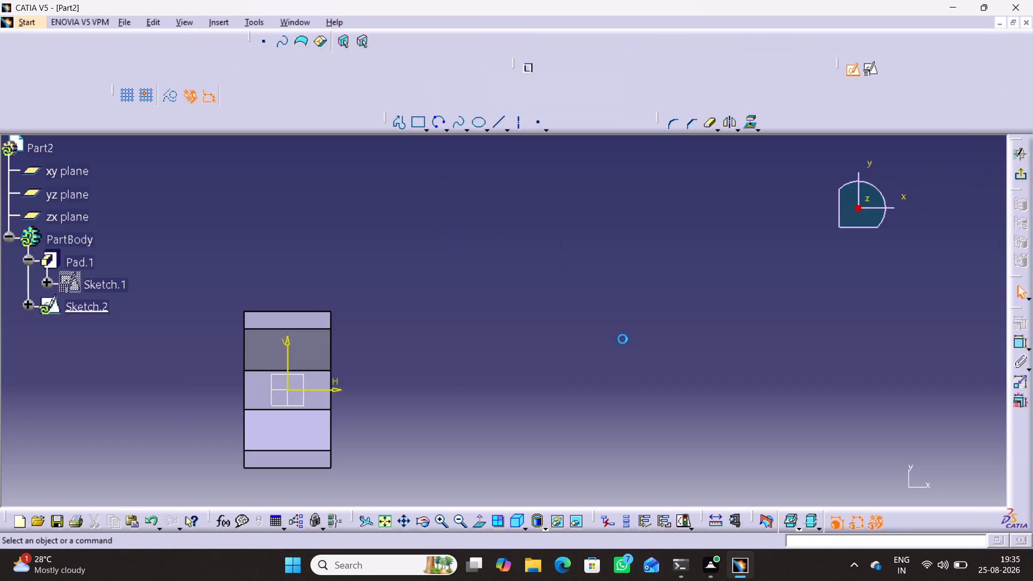
pyautogui.moveTo(475, 394); pyautogui.dragTo(583, 323, button='middle')
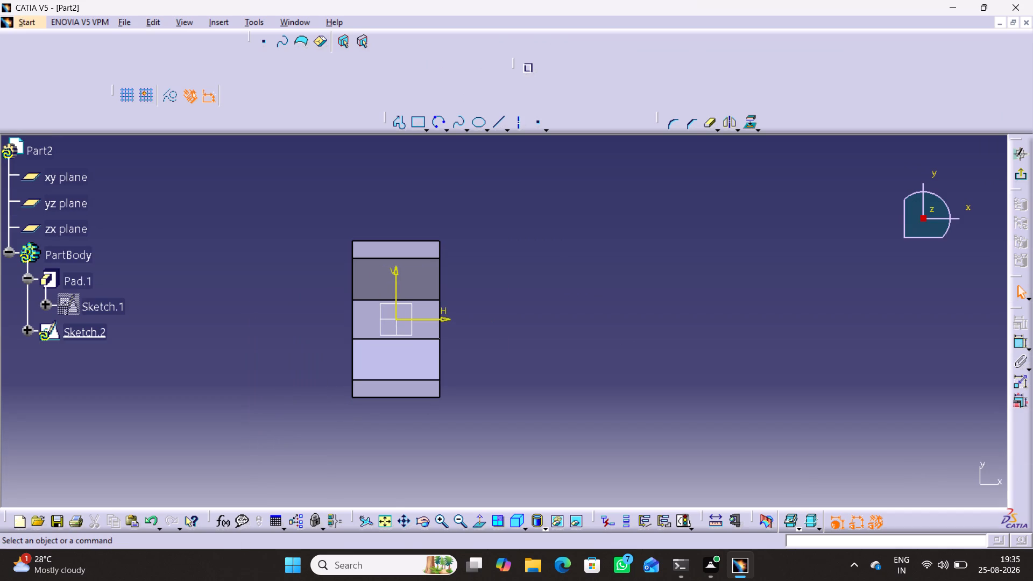
pyautogui.click(446, 130)
pyautogui.click(457, 146)
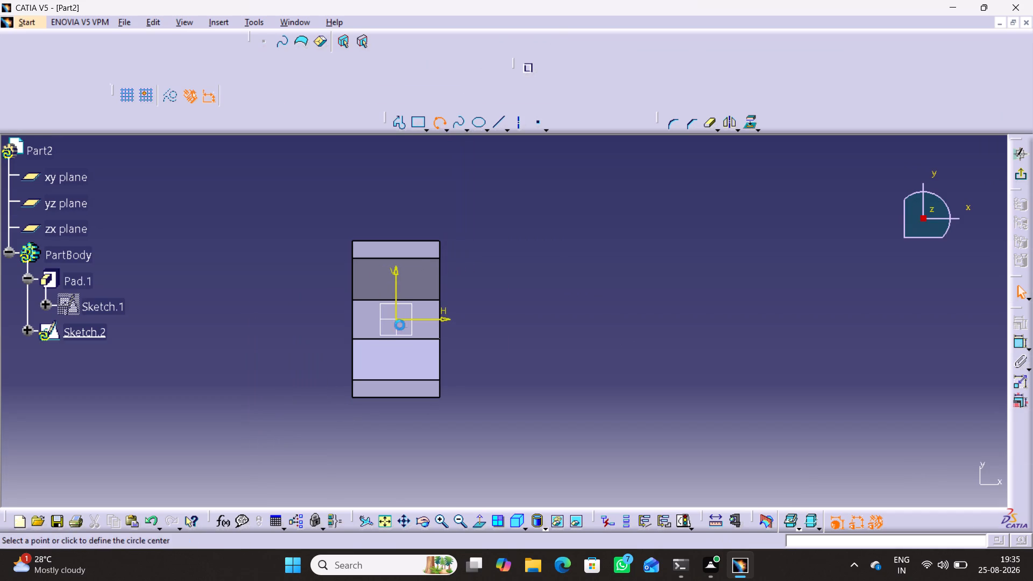
pyautogui.click(395, 320)
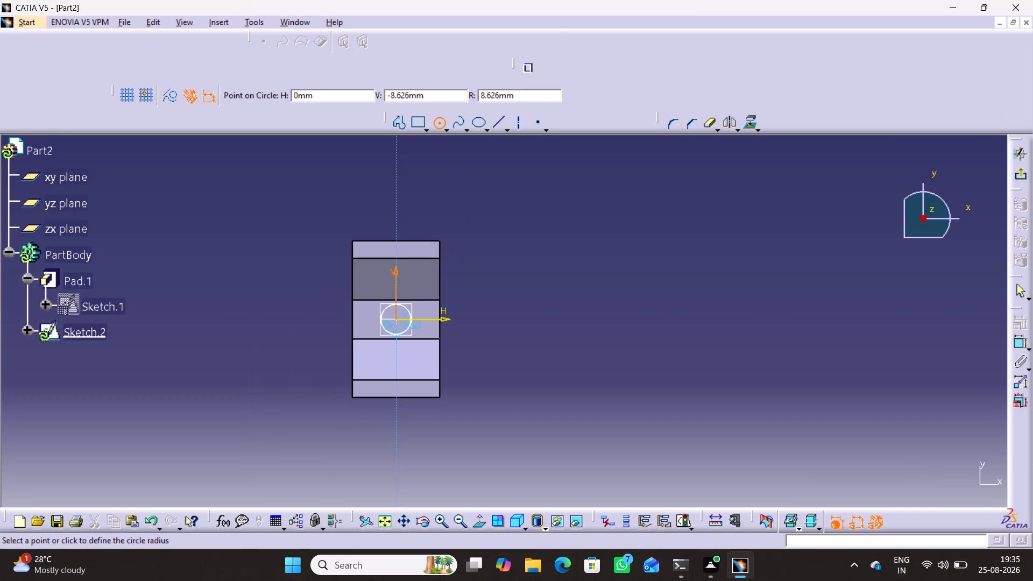
pyautogui.click(398, 334)
pyautogui.moveTo(602, 415); pyautogui.dragTo(608, 278, button='right')
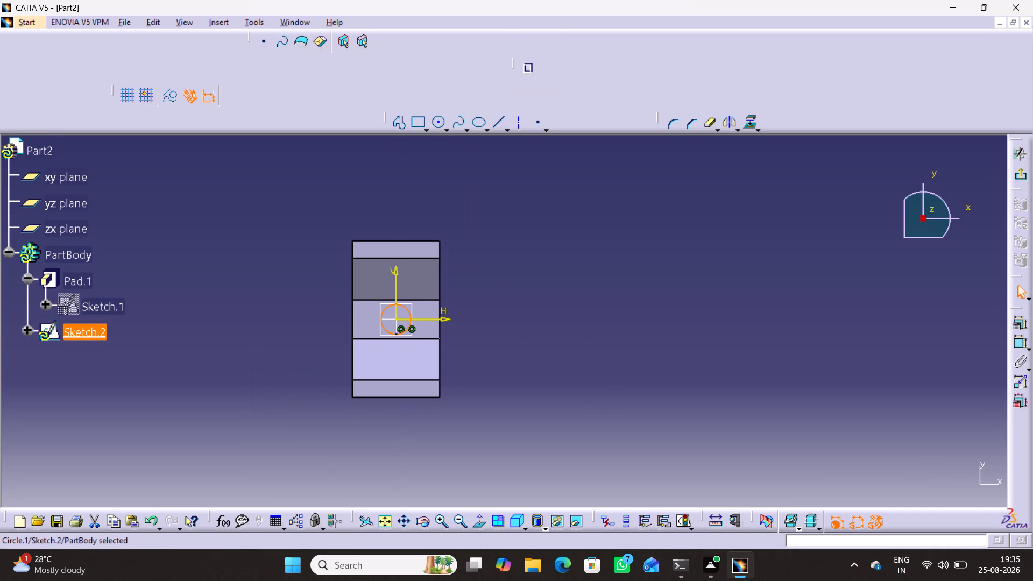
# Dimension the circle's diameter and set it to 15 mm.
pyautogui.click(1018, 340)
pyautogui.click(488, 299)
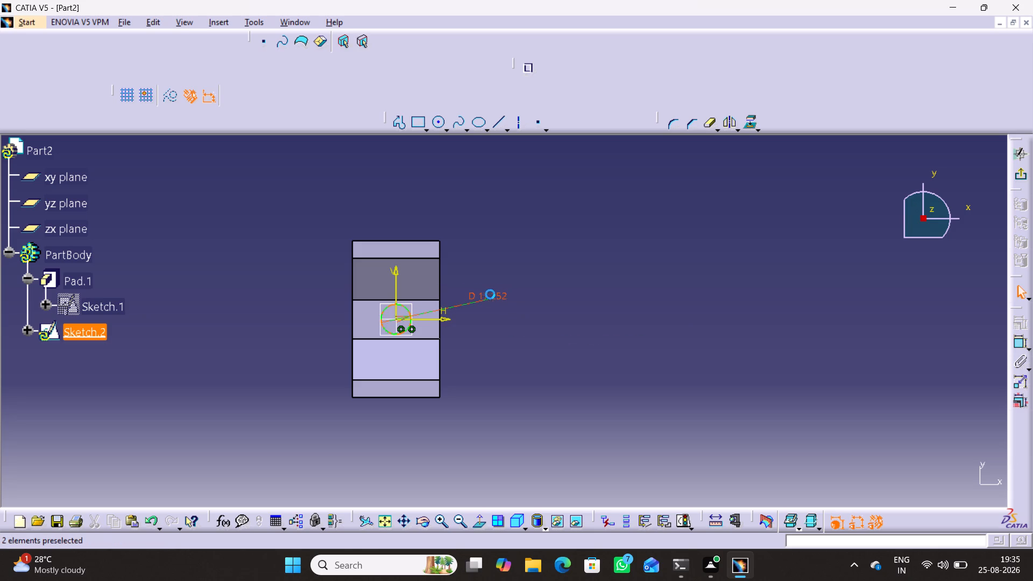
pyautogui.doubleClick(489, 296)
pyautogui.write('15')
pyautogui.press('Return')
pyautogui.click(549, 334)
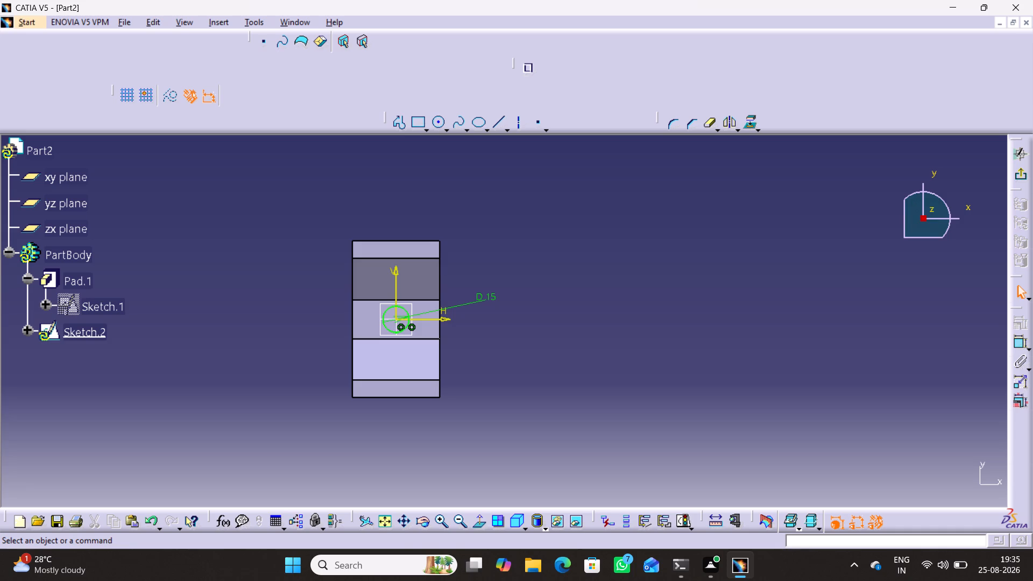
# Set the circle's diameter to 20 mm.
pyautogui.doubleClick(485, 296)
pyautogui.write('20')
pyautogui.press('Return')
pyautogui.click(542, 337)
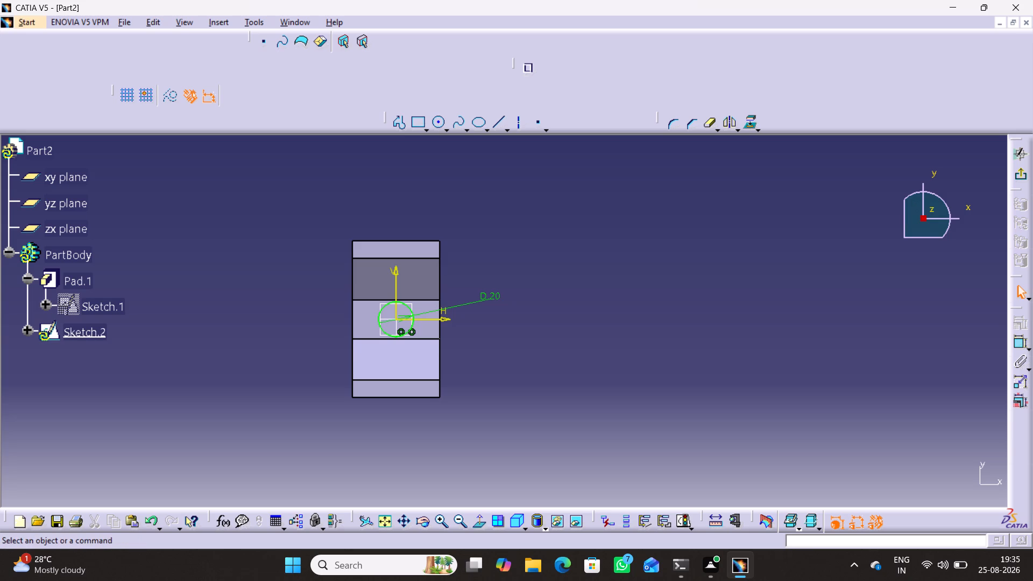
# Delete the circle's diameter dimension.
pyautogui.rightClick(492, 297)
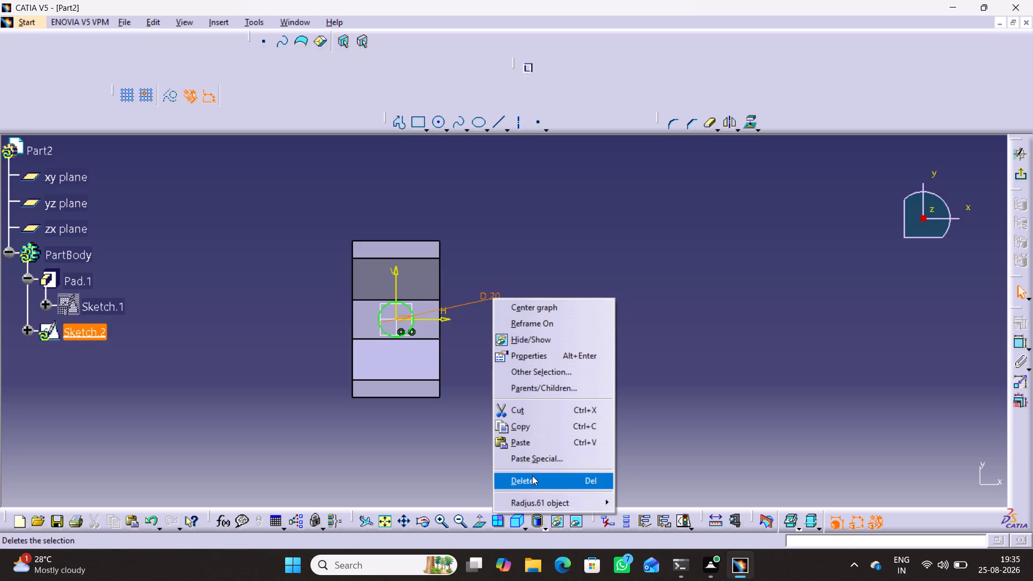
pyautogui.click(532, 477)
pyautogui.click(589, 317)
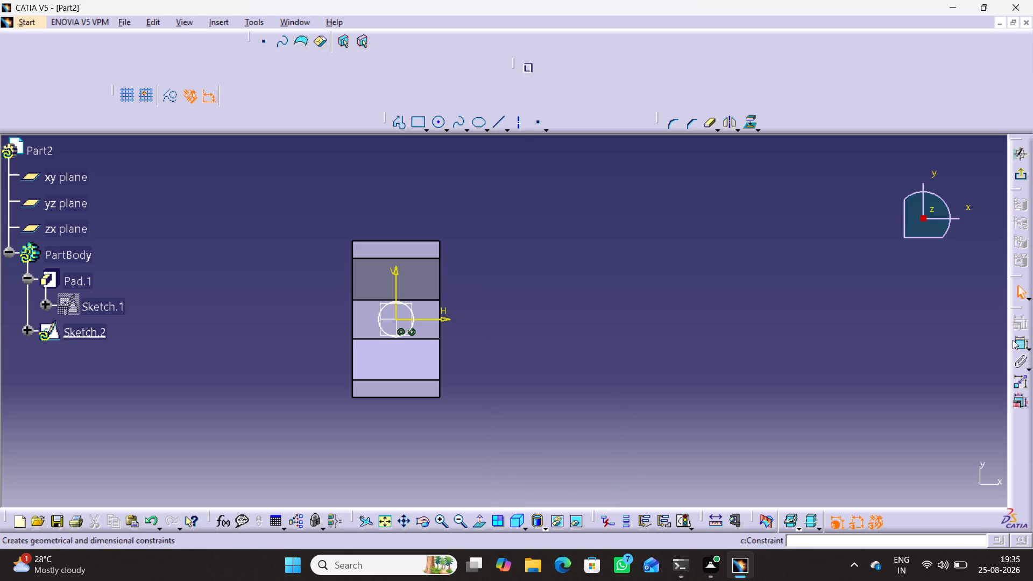
# Constrain the circle tangent to the lower edge of the recess floor and exit the sketch.
pyautogui.click(1013, 340)
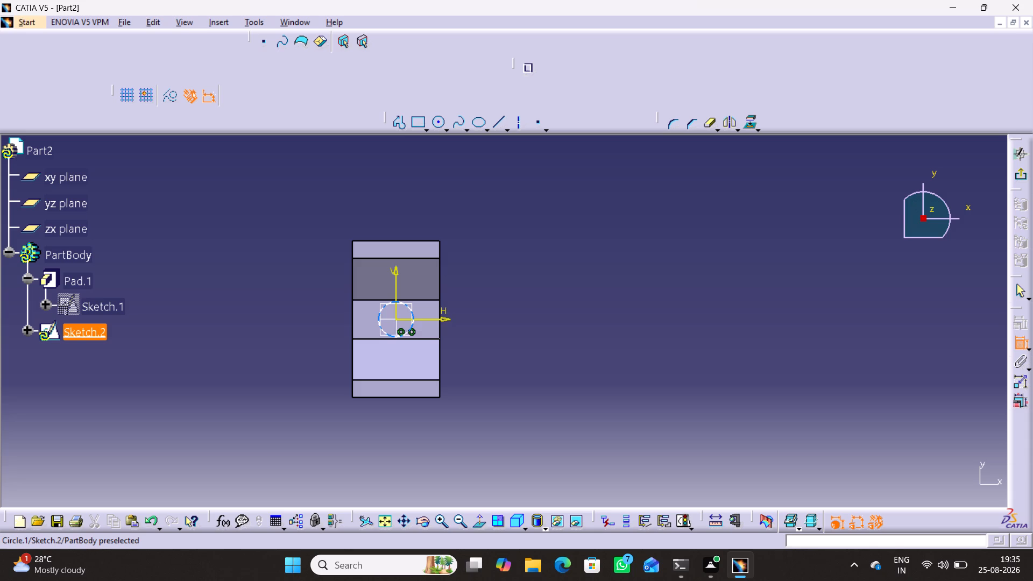
pyautogui.click(416, 320)
pyautogui.click(433, 339)
pyautogui.rightClick(526, 265)
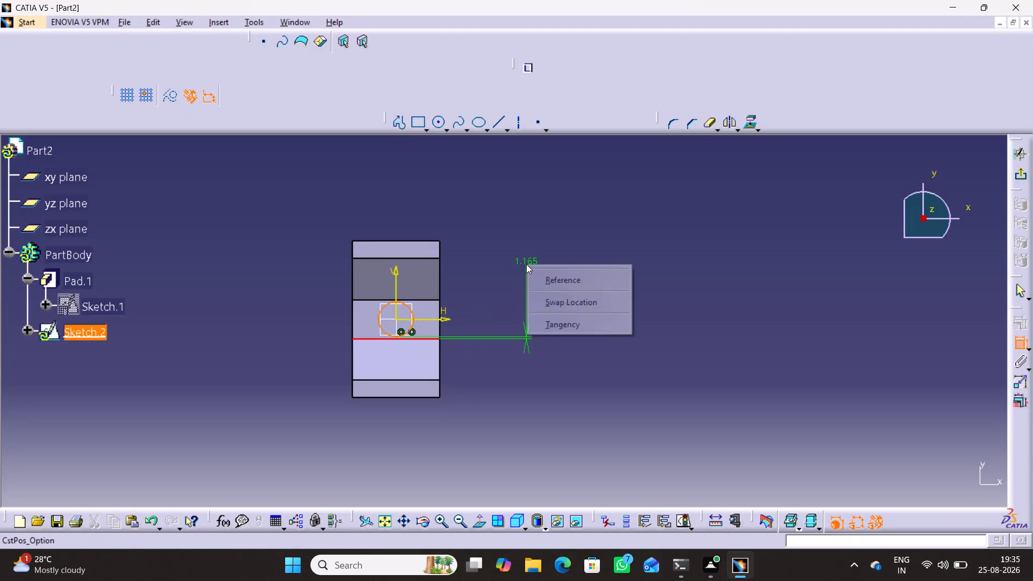
pyautogui.click(551, 325)
pyautogui.click(550, 245)
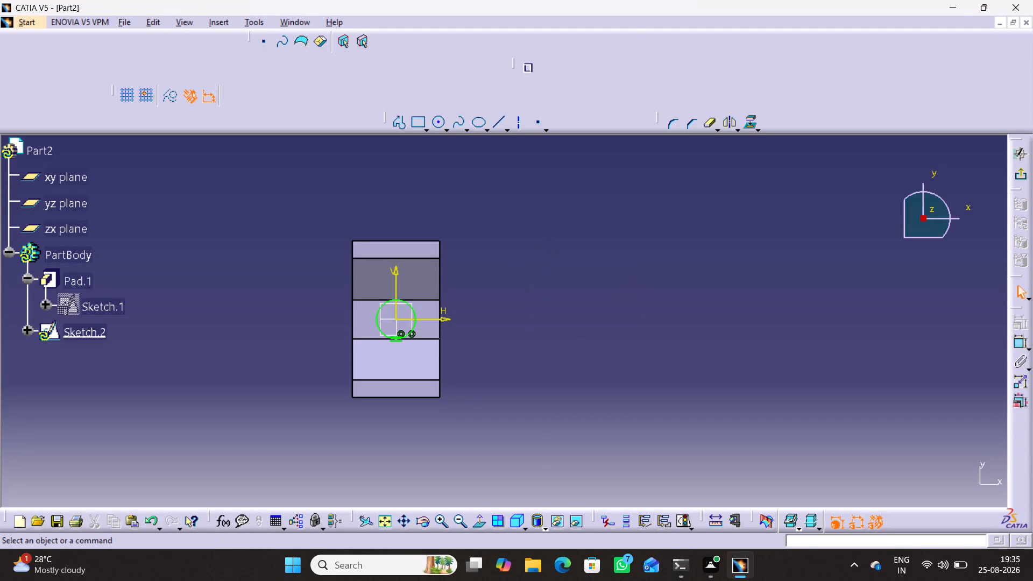
pyautogui.click(1021, 175)
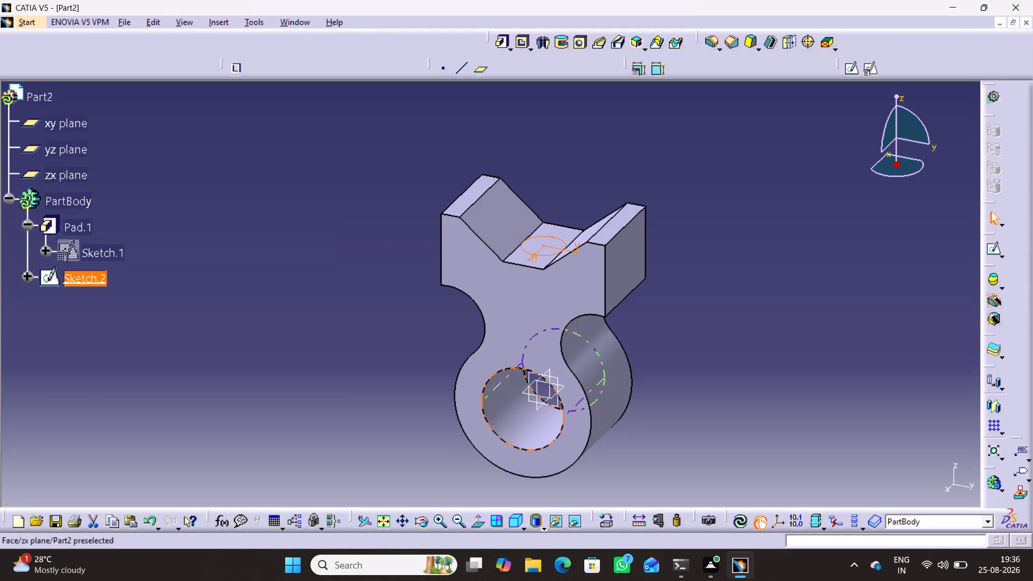
# Pocket the circle sketch with the Up to next limit and 0 mm offset.
pyautogui.click(526, 42)
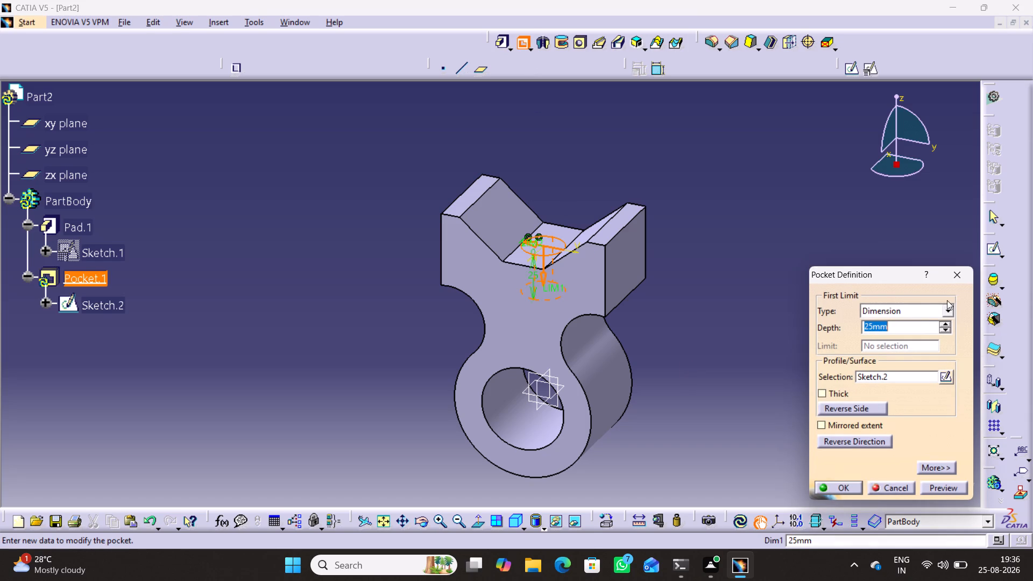
pyautogui.click(951, 308)
pyautogui.click(881, 334)
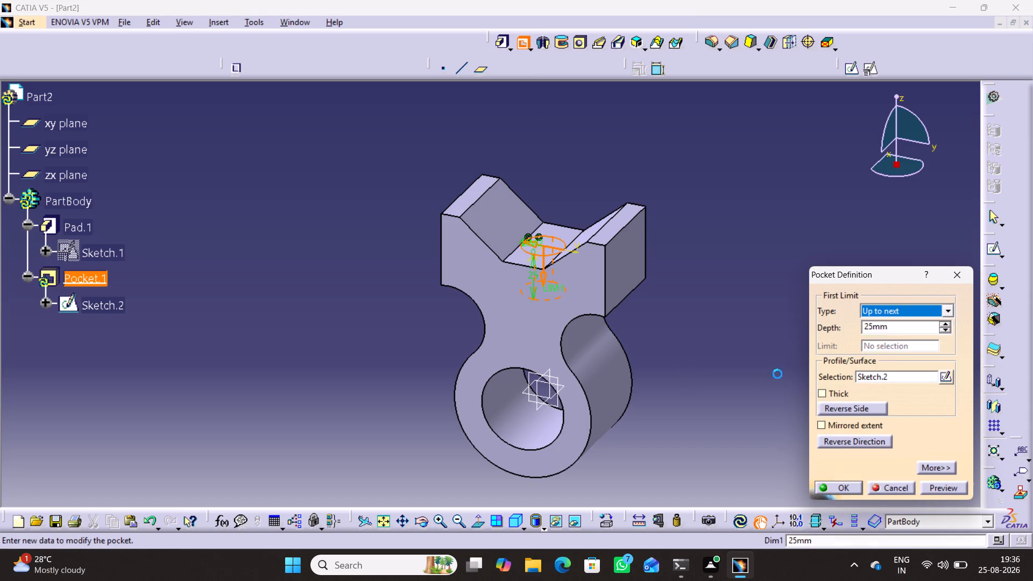
pyautogui.click(932, 485)
pyautogui.click(852, 490)
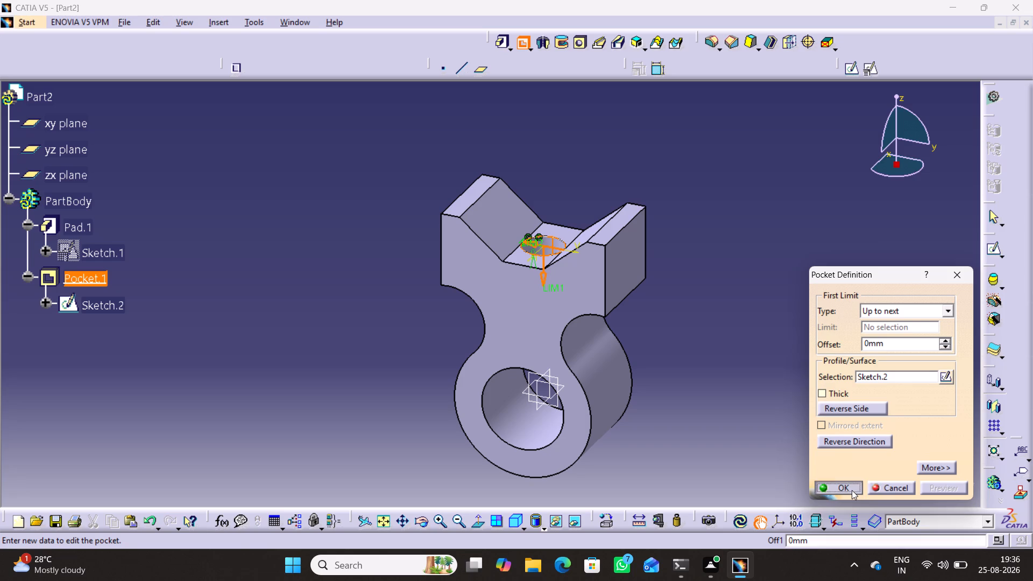
pyautogui.click(318, 394)
# Examine the finished solid and its pocketed recess hole from several angles.
pyautogui.moveTo(321, 394); pyautogui.dragTo(320, 371, button='middle')
pyautogui.moveTo(321, 393); pyautogui.dragTo(320, 371, button='right')
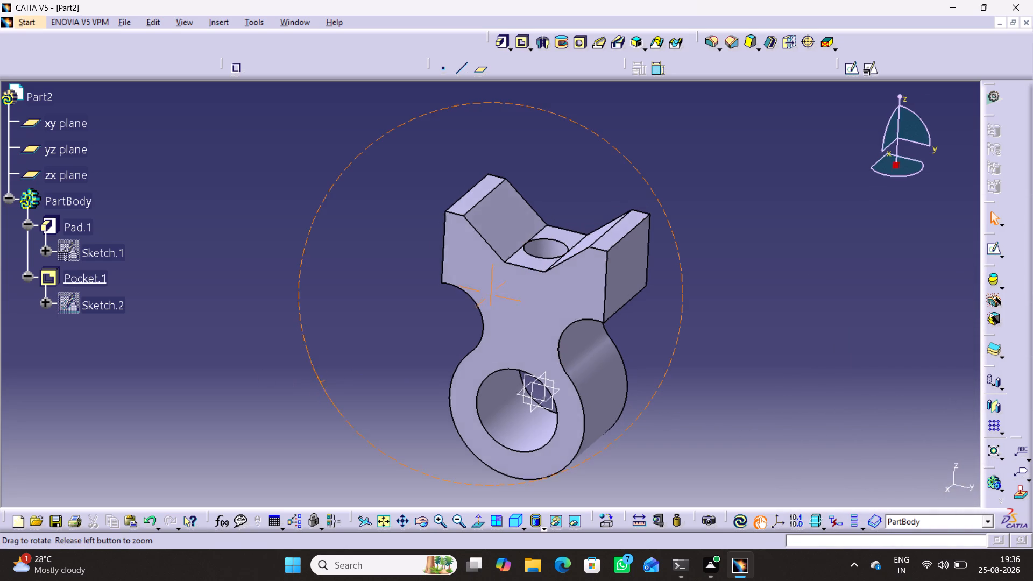
pyautogui.moveTo(320, 371); pyautogui.dragTo(328, 348, button='right')
pyautogui.moveTo(320, 371); pyautogui.dragTo(328, 348, button='middle')
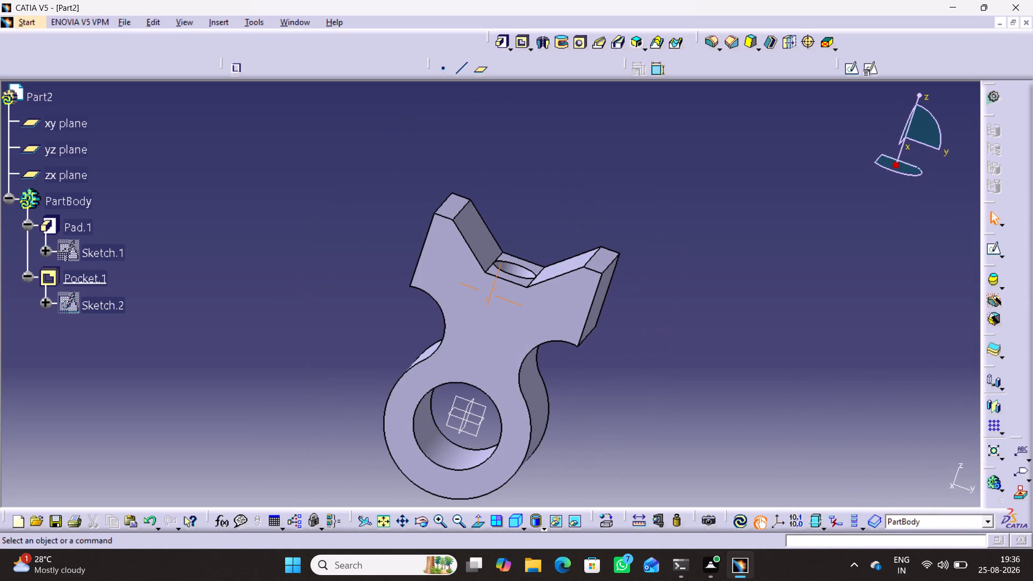
pyautogui.click(326, 348)
pyautogui.moveTo(617, 389); pyautogui.dragTo(434, 351, button='middle')
pyautogui.moveTo(584, 398); pyautogui.dragTo(434, 351, button='right')
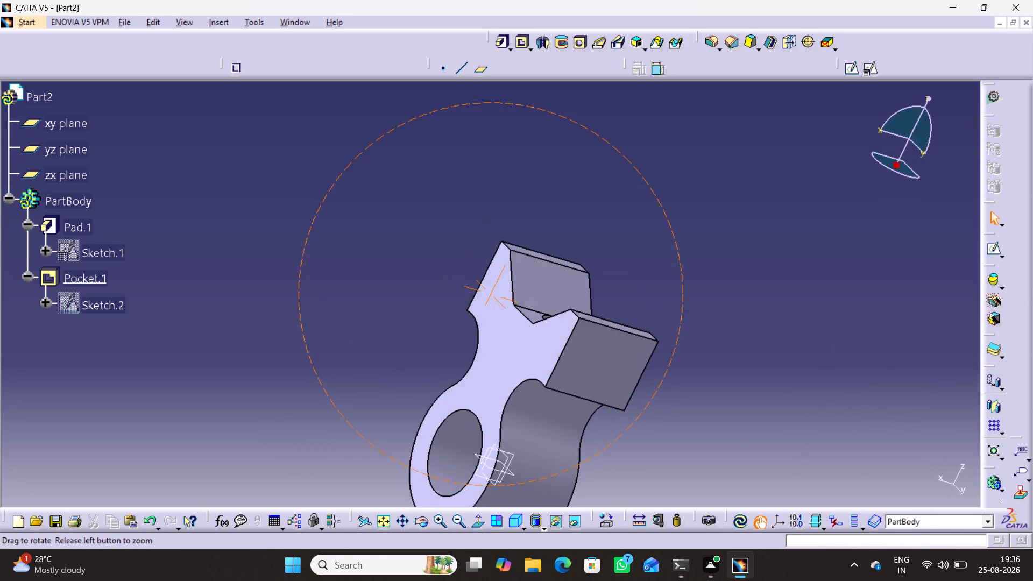
pyautogui.moveTo(434, 351); pyautogui.dragTo(522, 392, button='right')
pyautogui.moveTo(434, 351); pyautogui.dragTo(522, 392, button='middle')
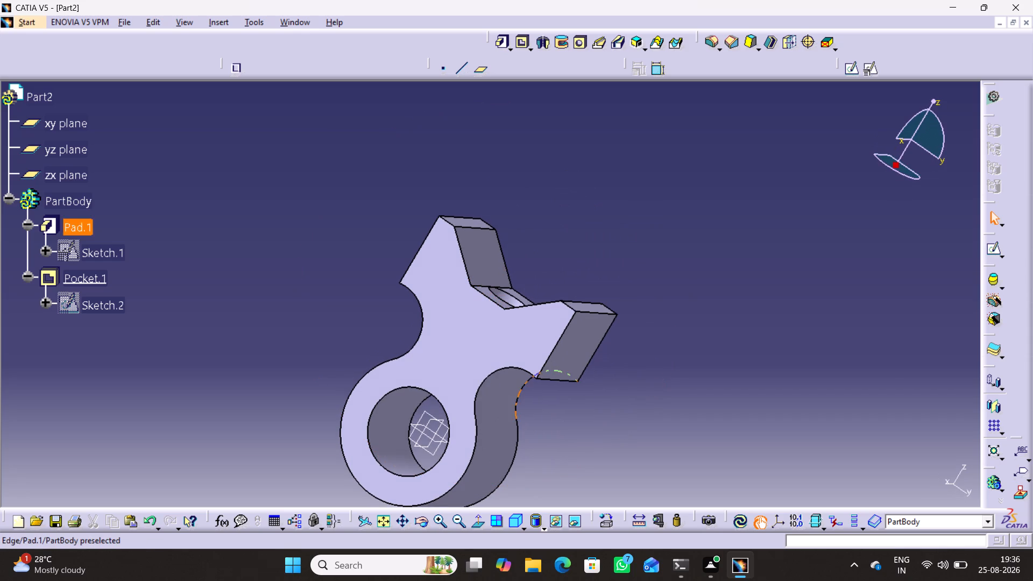
# Save the part in the Catia folder as a CATPart named Mechanical component 2.
pyautogui.hotkey('ctrl', 's')
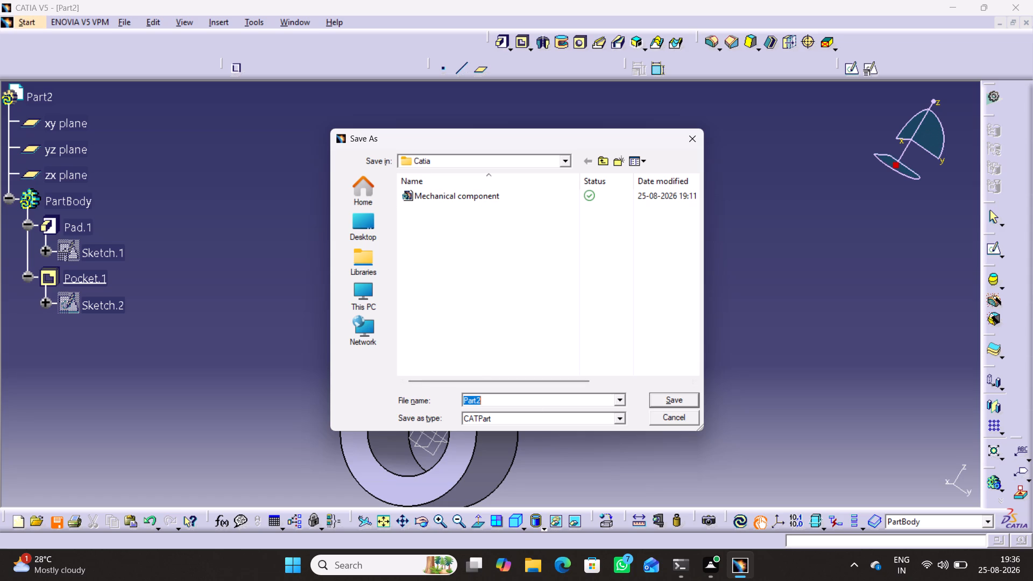
pyautogui.moveTo(507, 400); pyautogui.dragTo(458, 403)
pyautogui.write('Me')
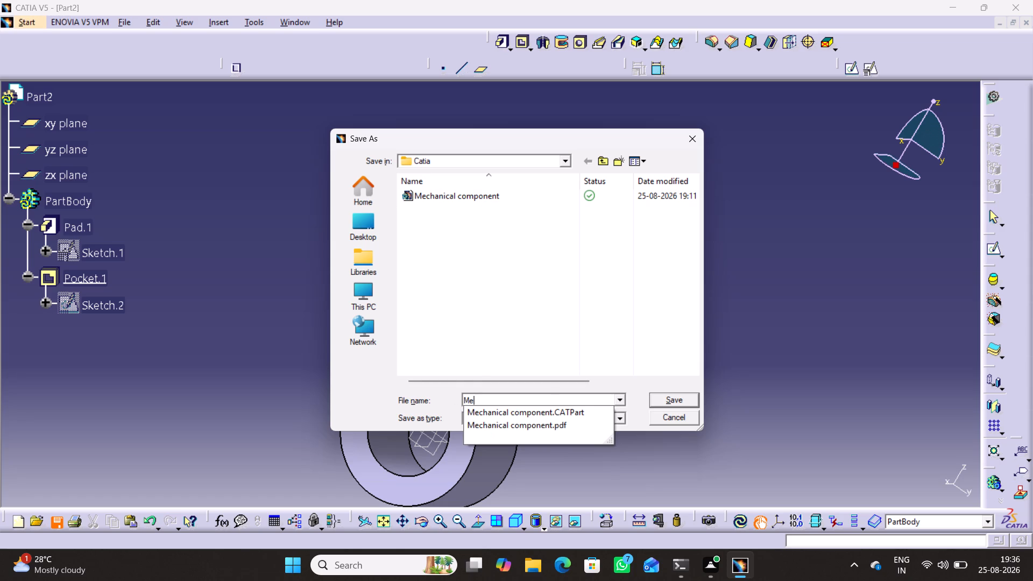
pyautogui.click(493, 411)
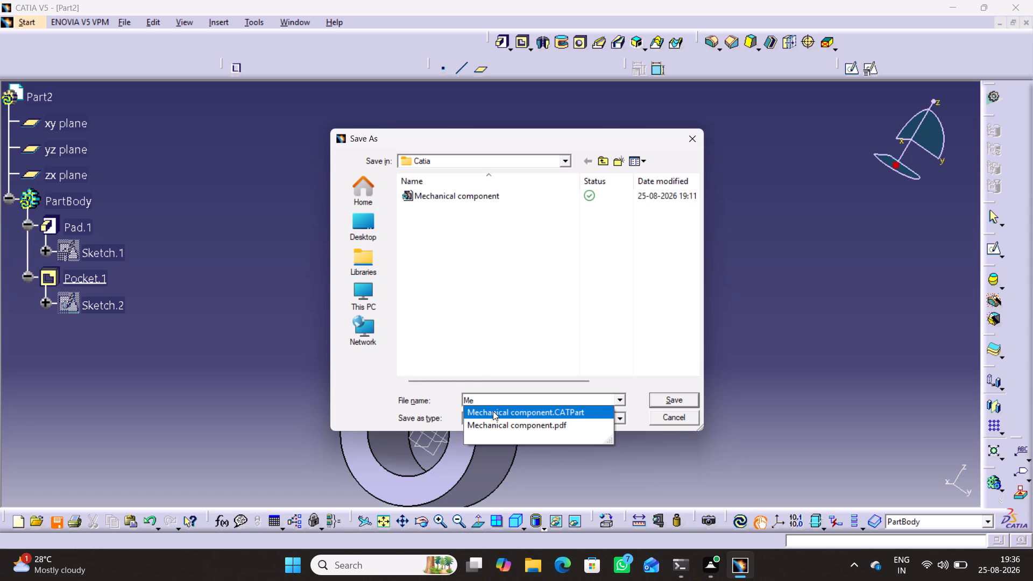
pyautogui.click(575, 403)
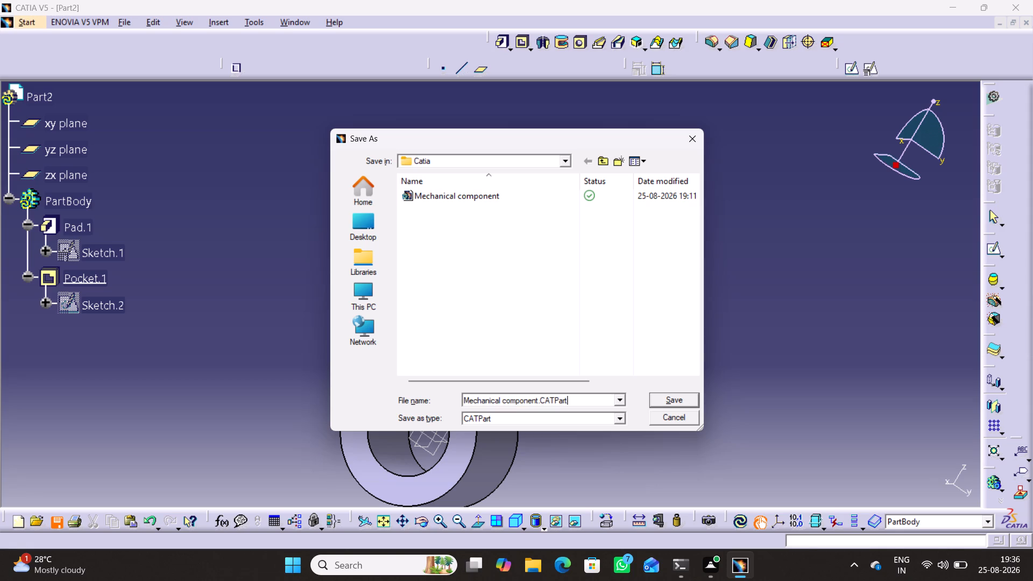
pyautogui.press('BackSpace')
pyautogui.press('BackSpace')
pyautogui.press('BackSpace')
pyautogui.press('BackSpace')
pyautogui.press('BackSpace')
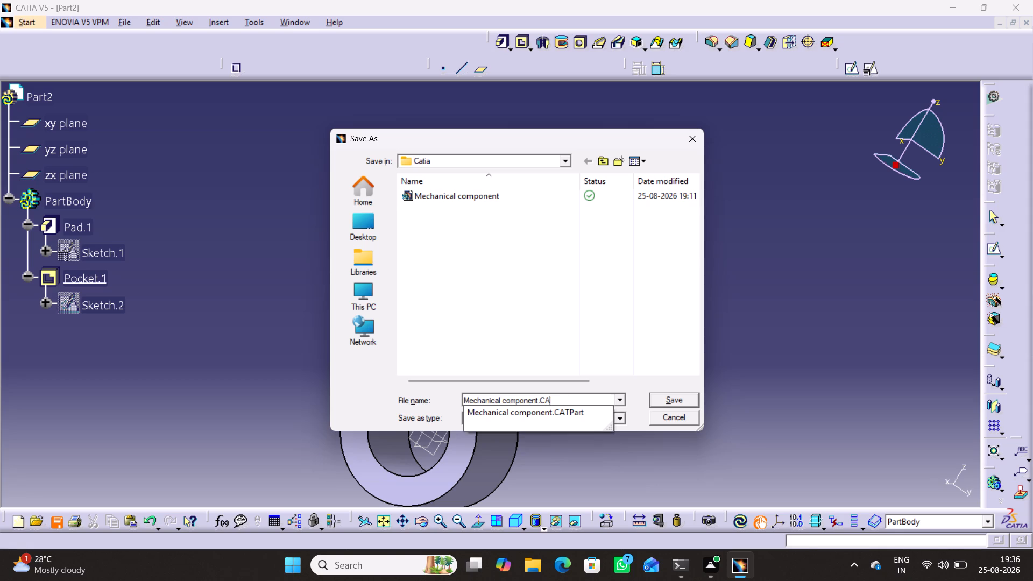
pyautogui.press('BackSpace')
pyautogui.press('BackSpace')
pyautogui.press('BackSpace')
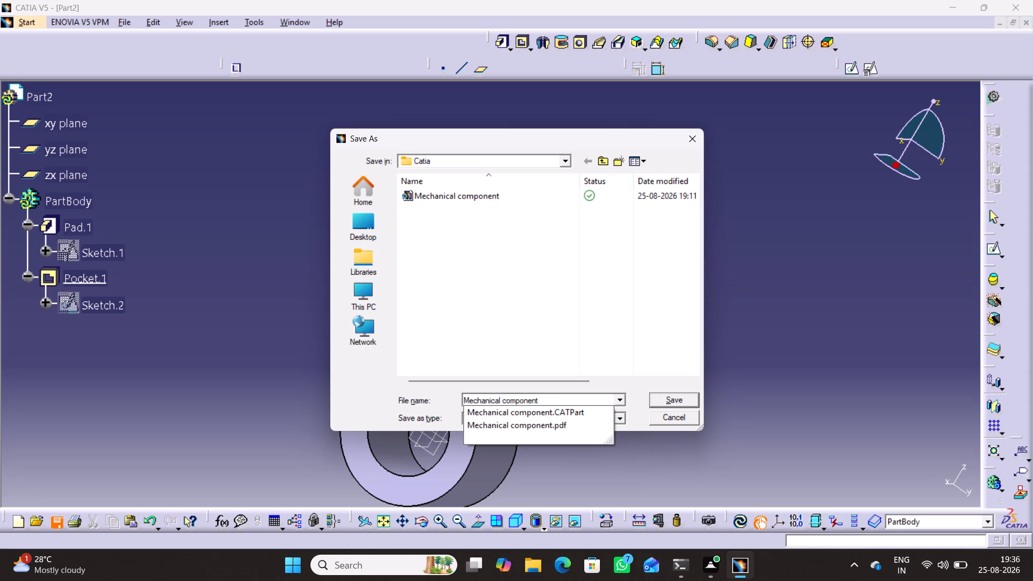
pyautogui.press('space')
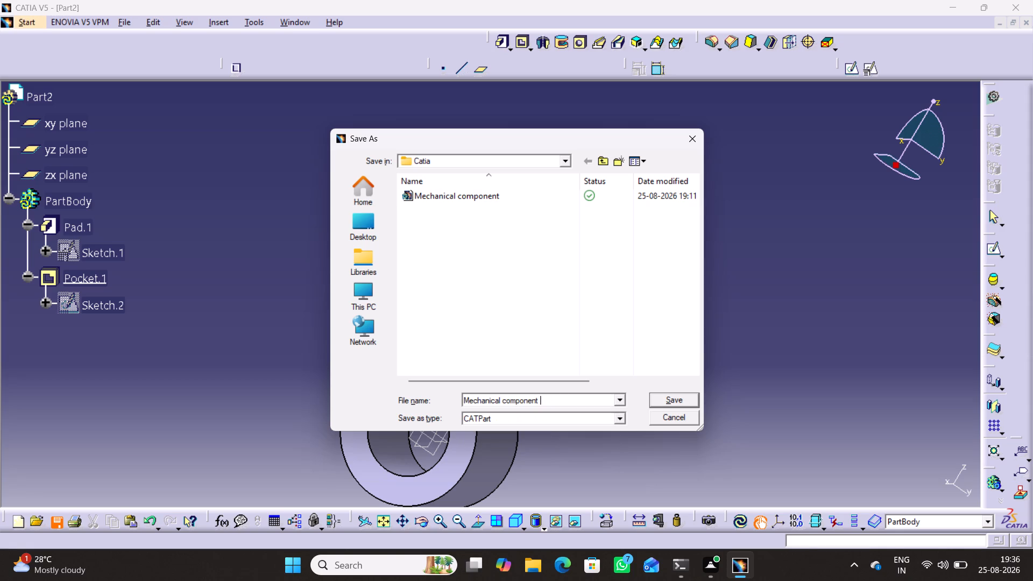
pyautogui.press('2')
pyautogui.click(673, 398)
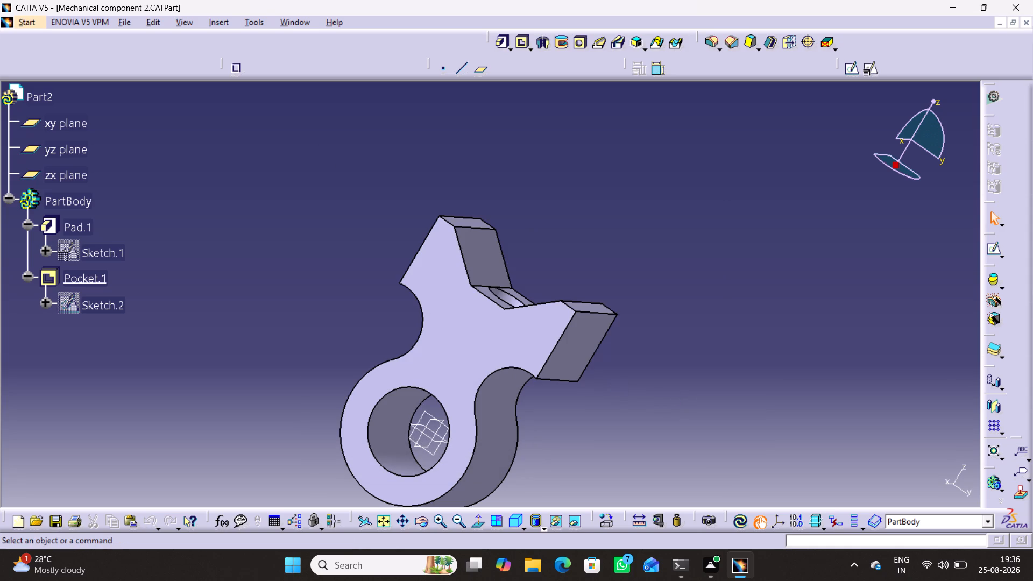
# Create a new drawing with the ISO standard and an A3 ISO landscape sheet.
pyautogui.hotkey('ctrl', 'n')
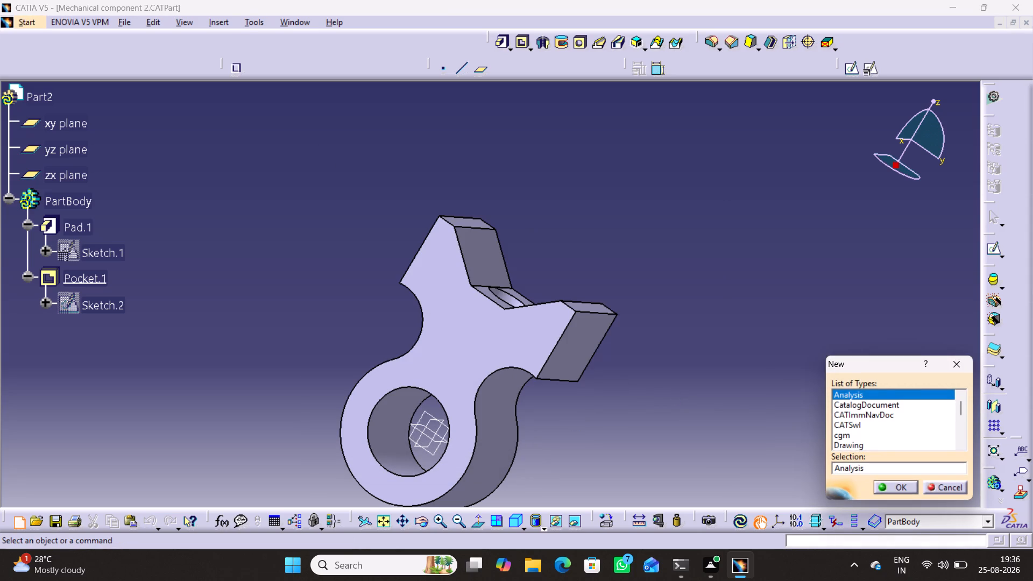
pyautogui.press('d')
pyautogui.press('Return')
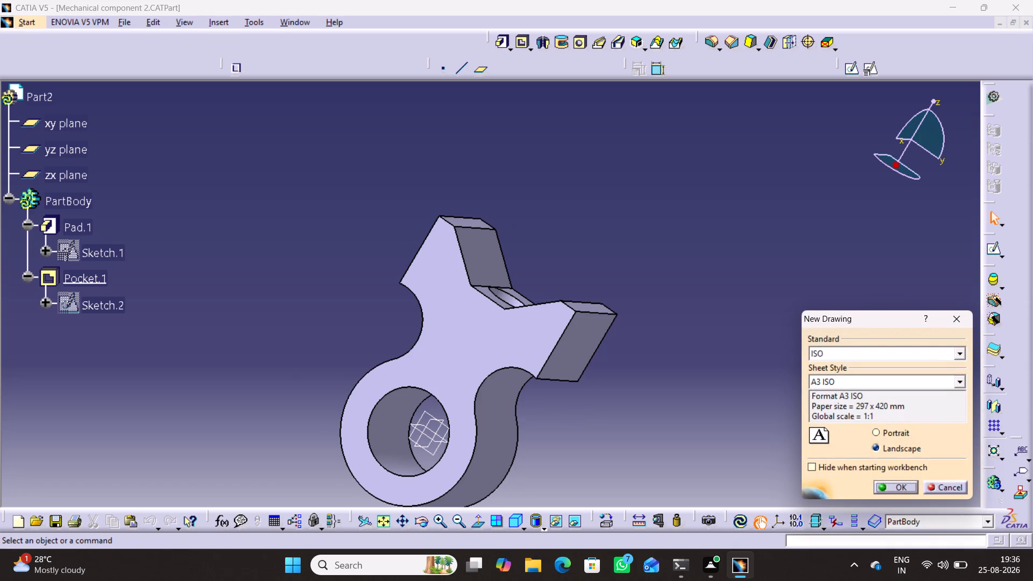
pyautogui.click(889, 482)
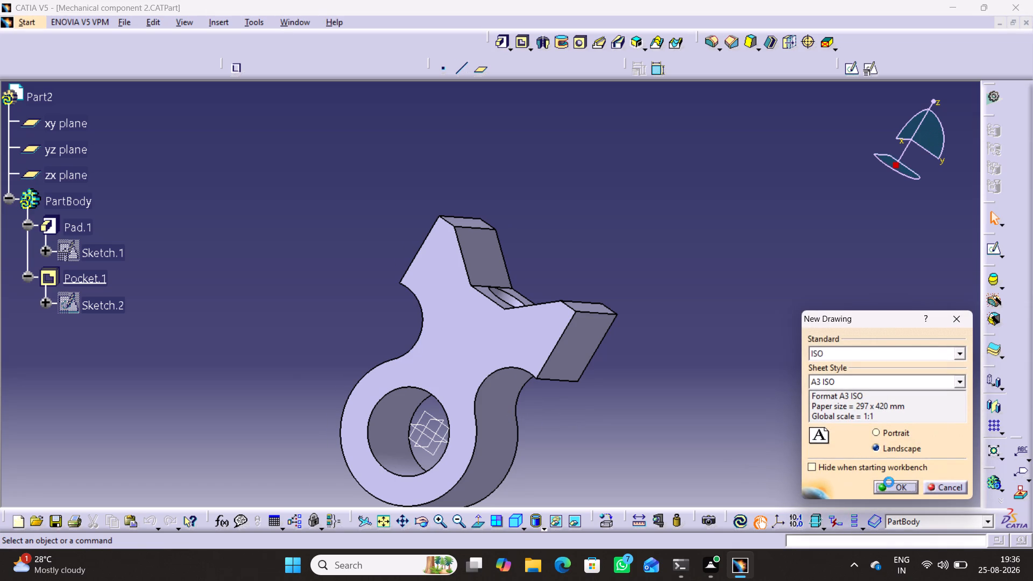